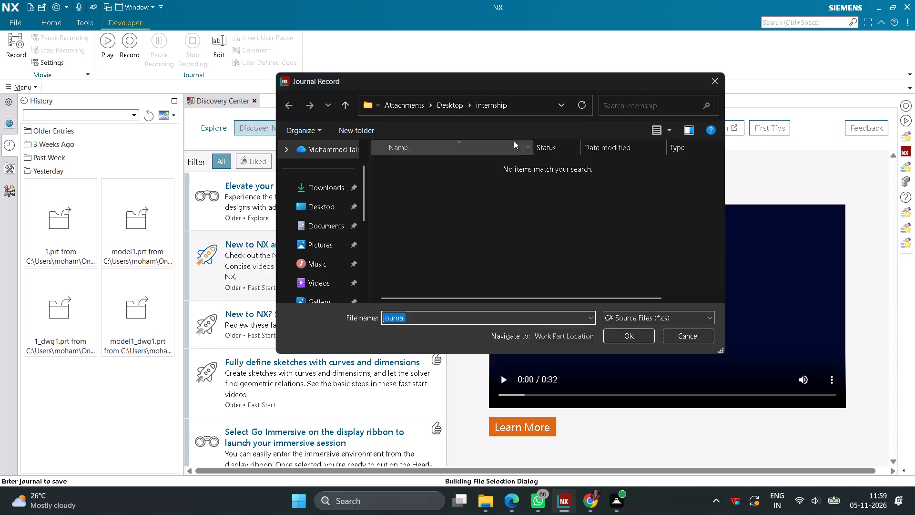
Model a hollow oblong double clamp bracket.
Start recording a journal named journal as a C# source file in the internship folder.
click(639, 338)
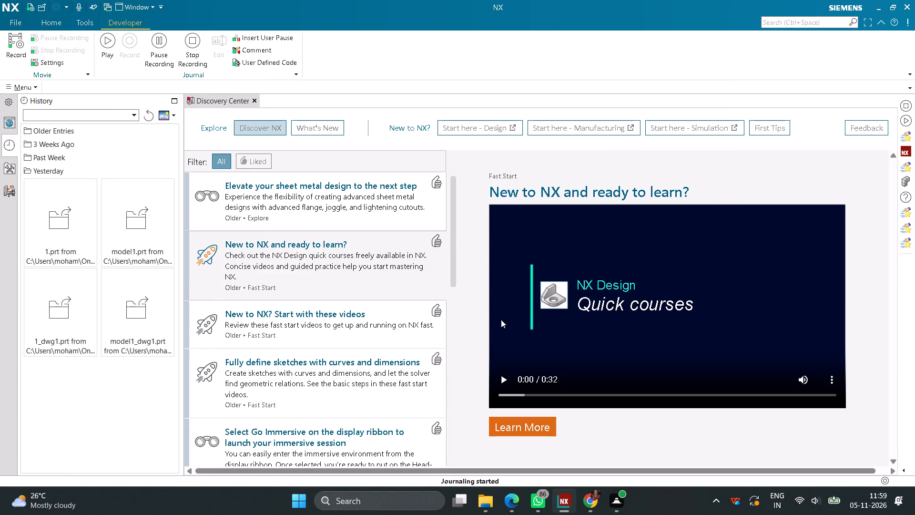
Start creating a new file.
click(19, 27)
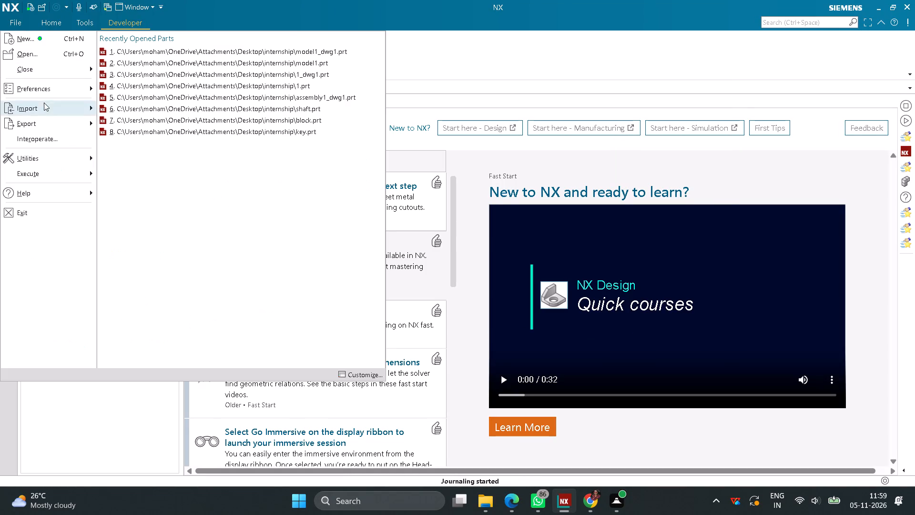
click(38, 40)
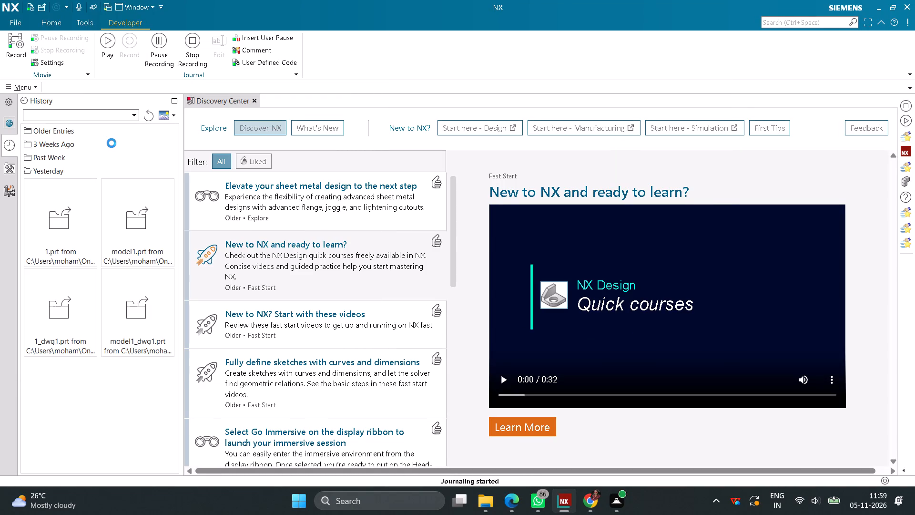
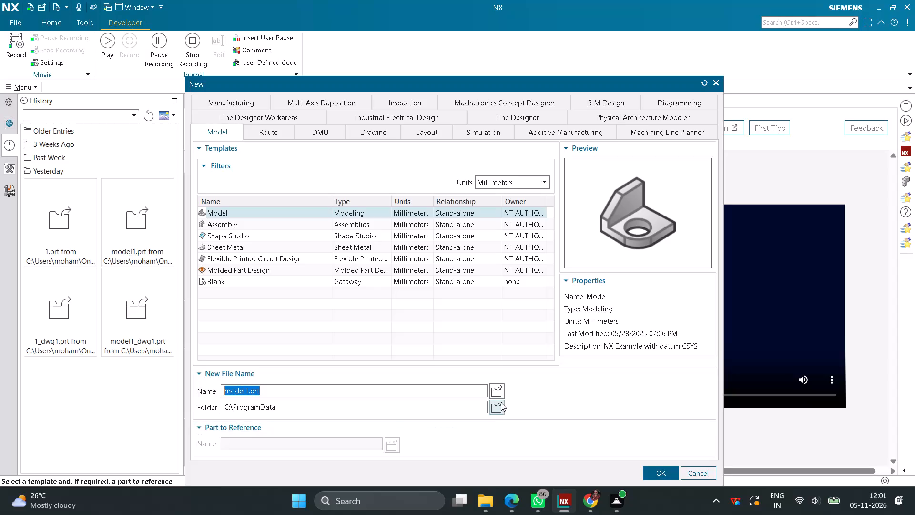
Create the millimetre Model part model1.prt in the internship folder on the Desktop.
click(496, 404)
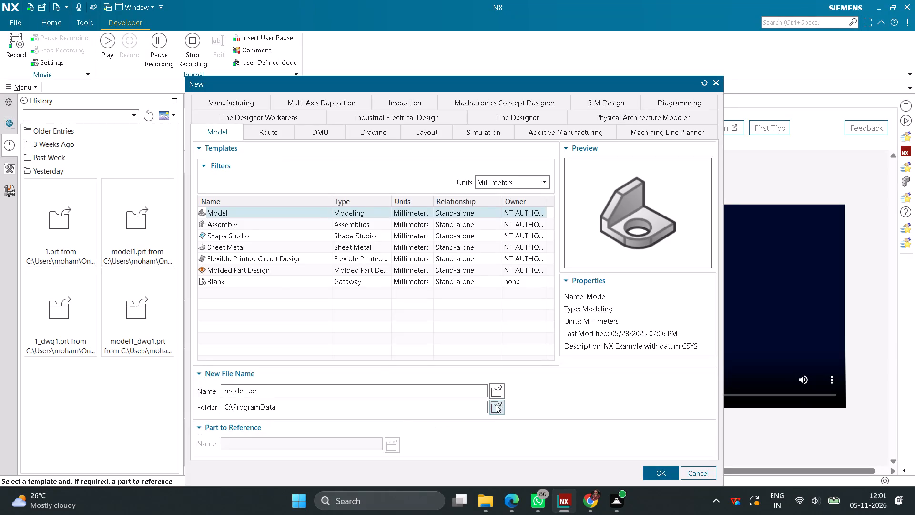
scroll(322, 232, up, 3)
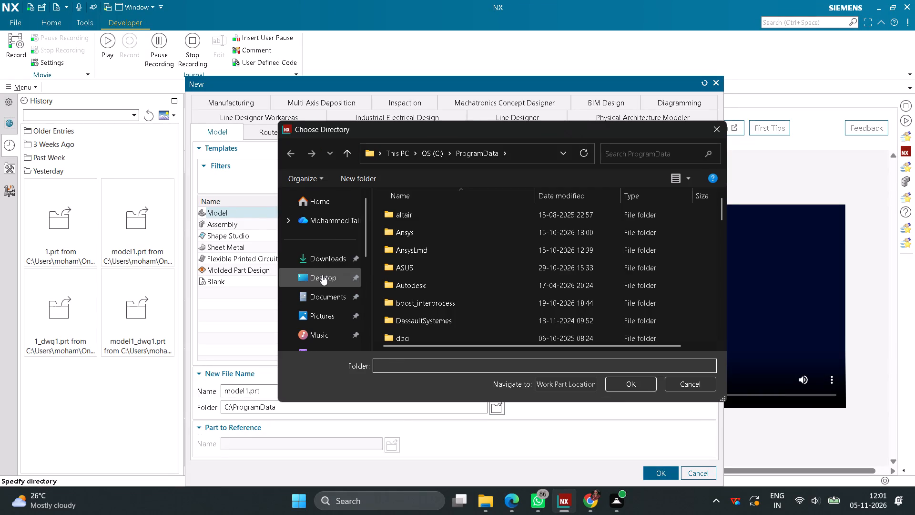
double_click(322, 275)
double_click(622, 234)
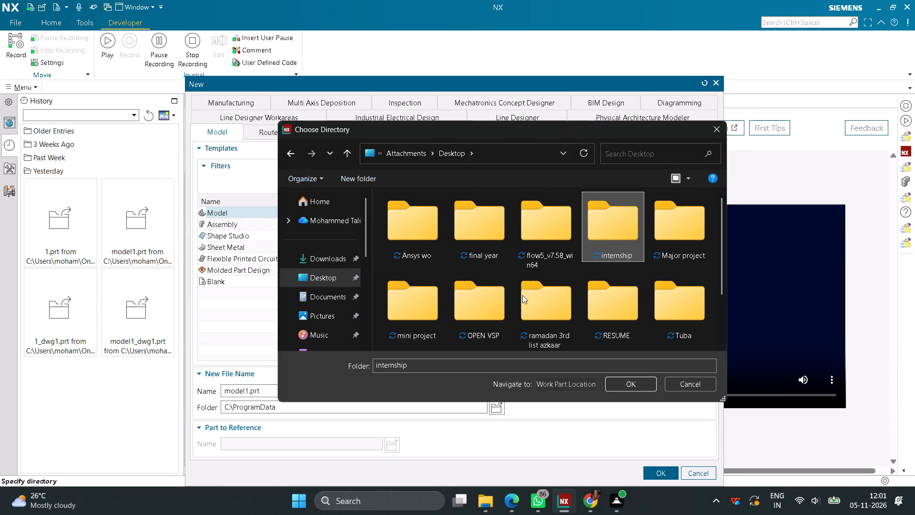
click(637, 384)
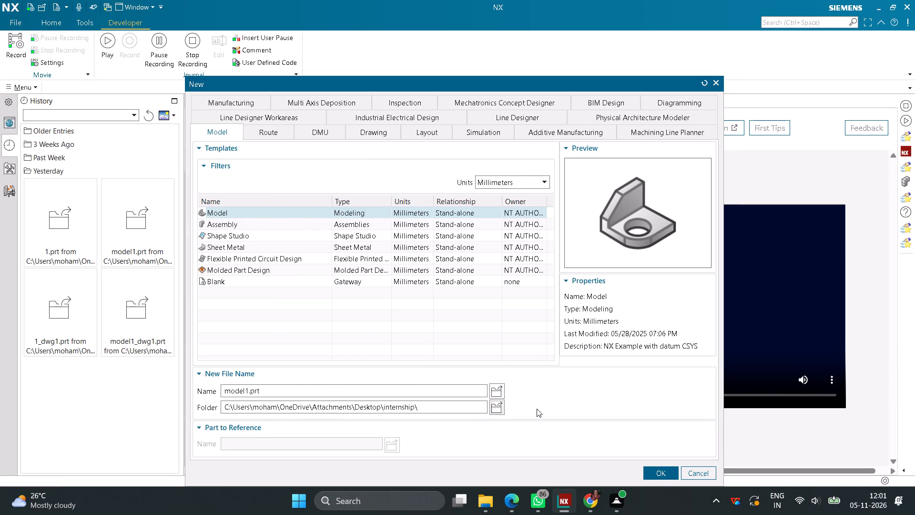
click(661, 477)
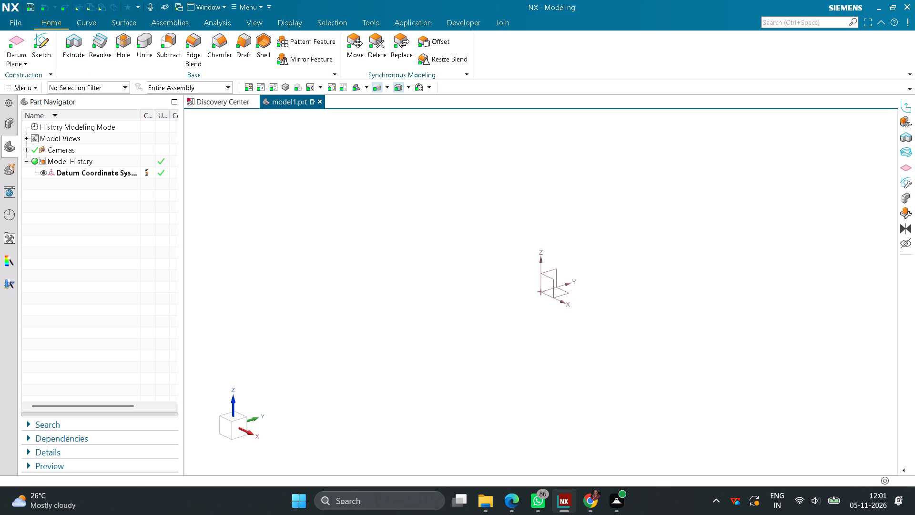
Start a new sketch on the Front plane.
click(47, 53)
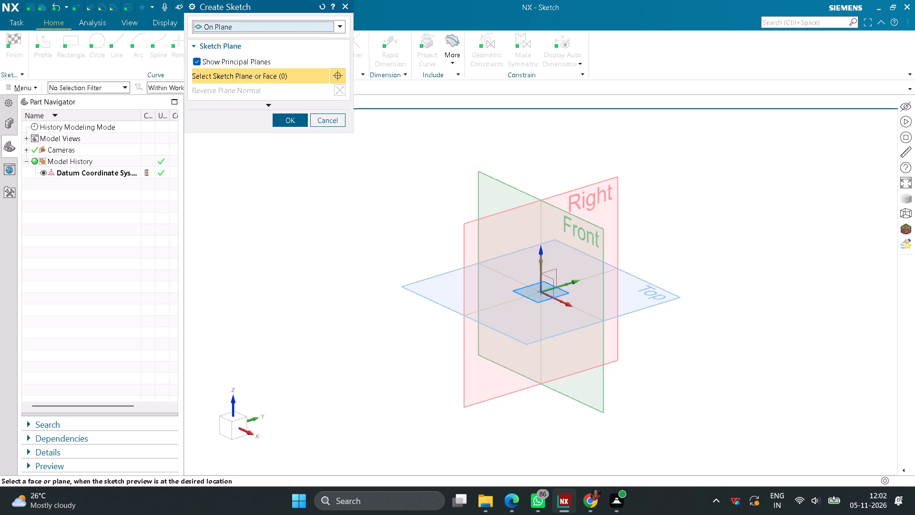
click(604, 386)
click(286, 120)
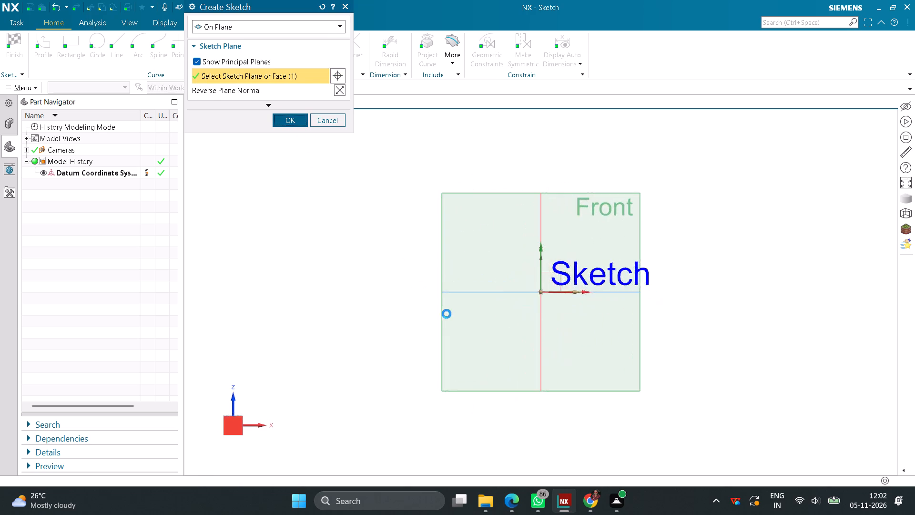
Sketch a rectangle centred on the origin, 90 mm wide and 36 mm high, at a 0° angle.
click(124, 52)
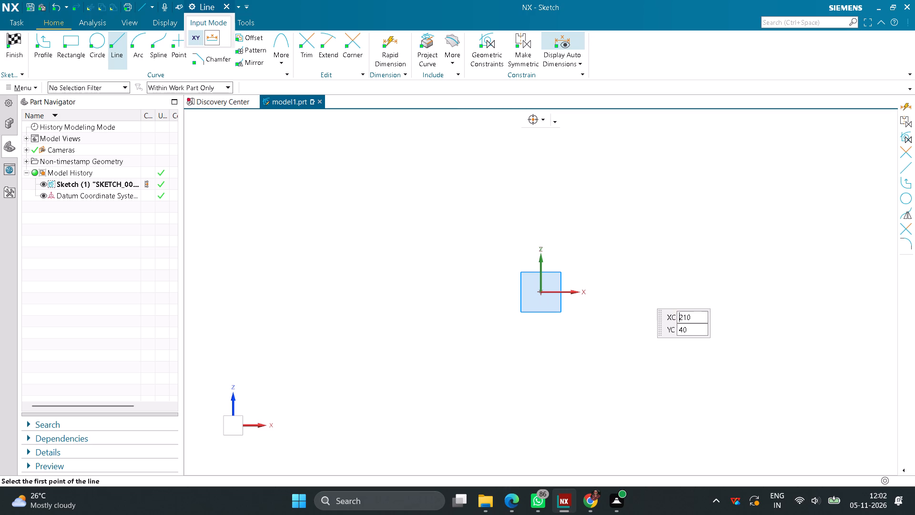
click(542, 294)
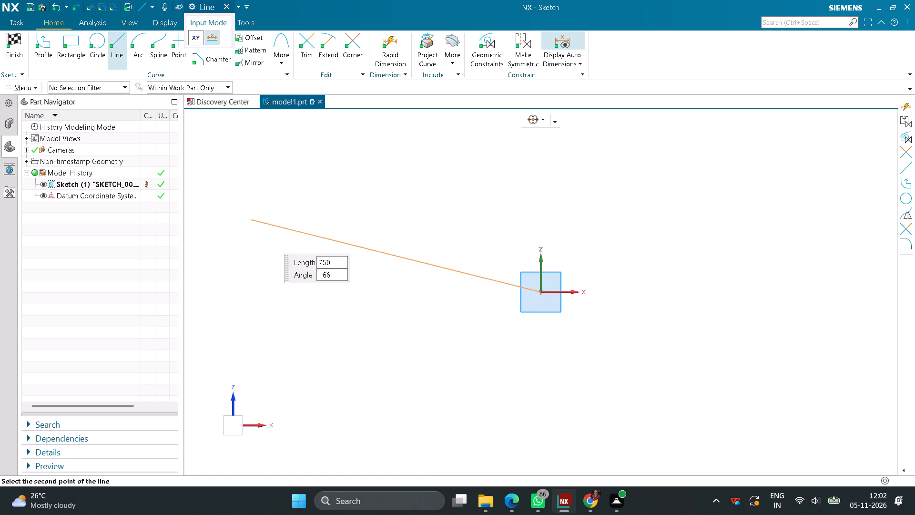
click(75, 49)
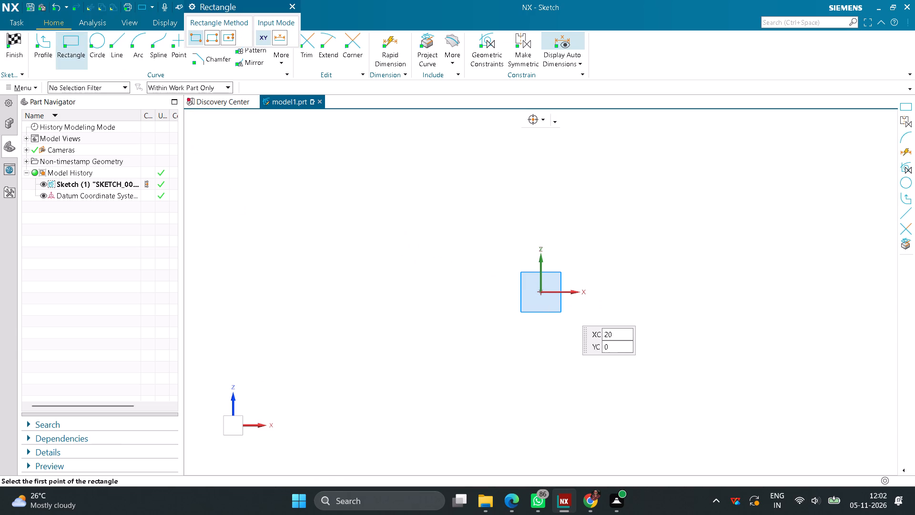
click(538, 290)
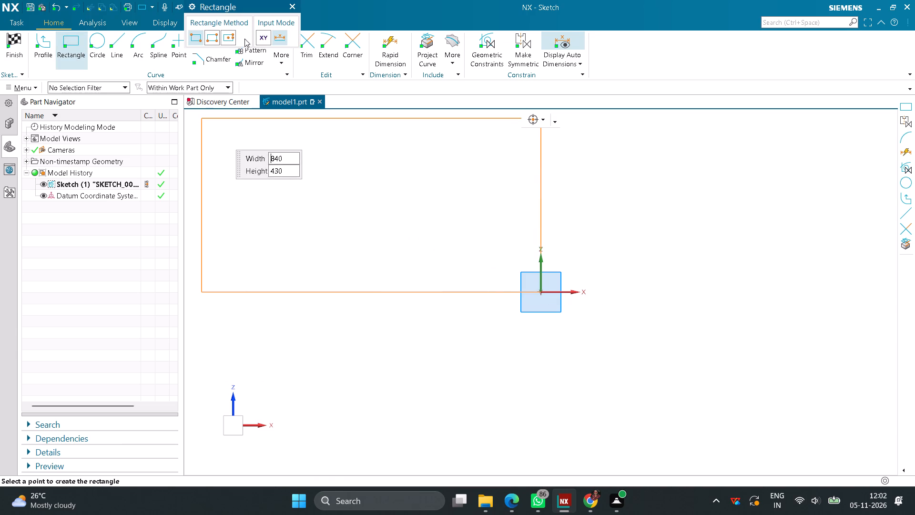
click(229, 43)
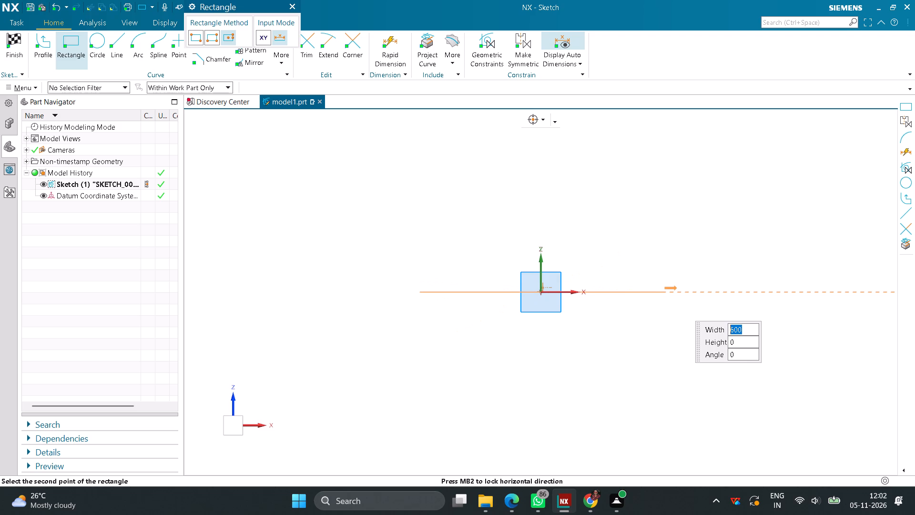
text(90)
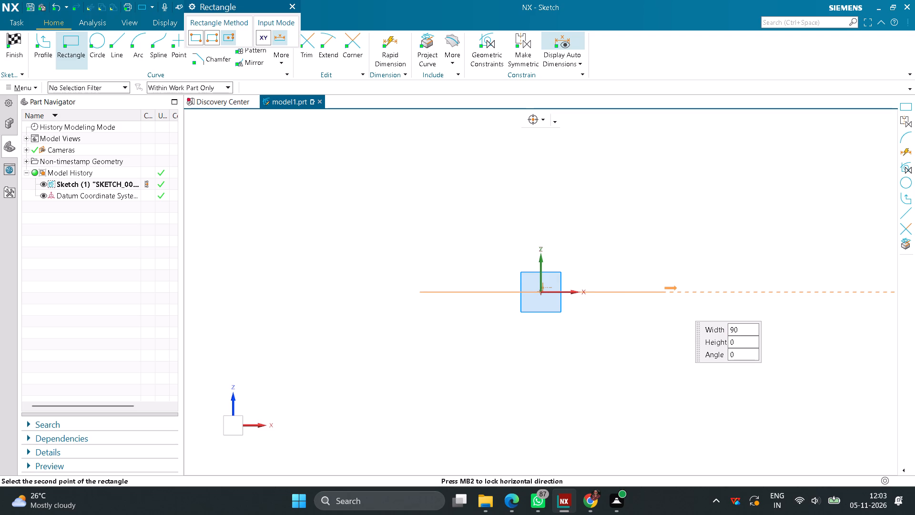
key(BackSpace)
key(BackSpace)
text(90)
key(Return)
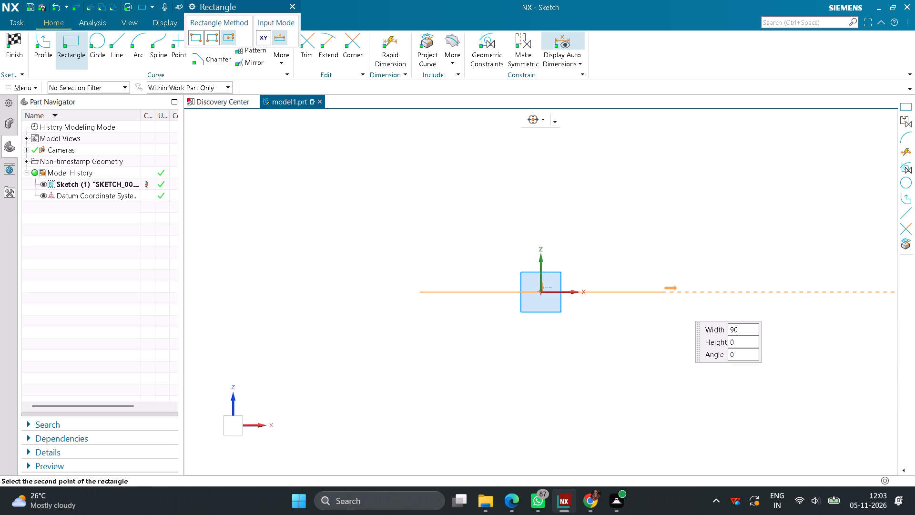
click(662, 288)
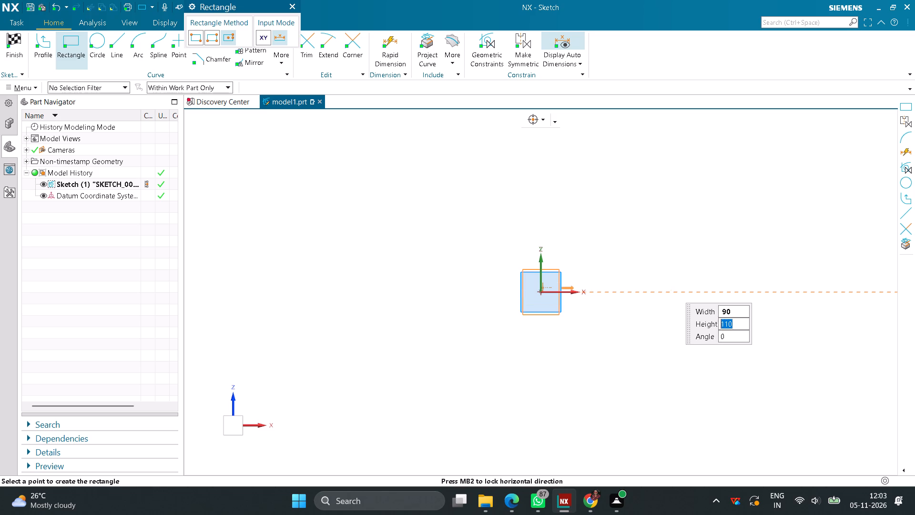
text(36)
key(Return)
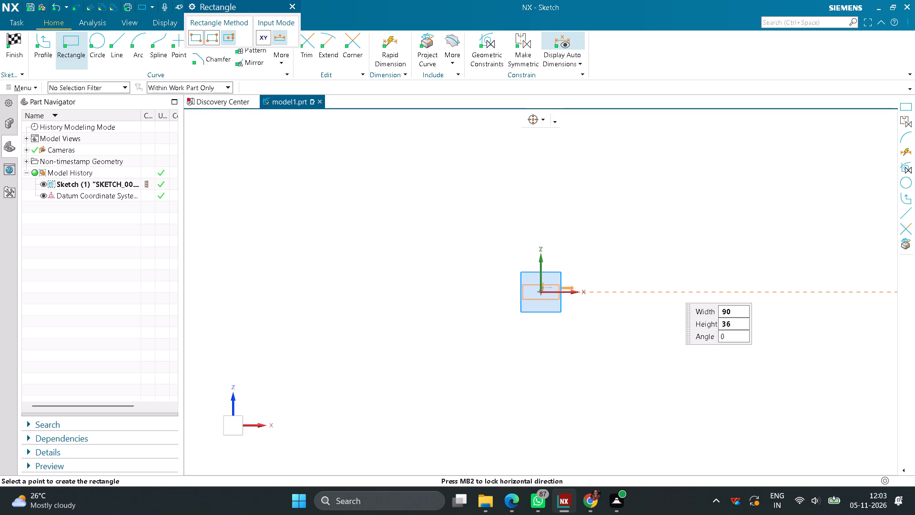
click(652, 269)
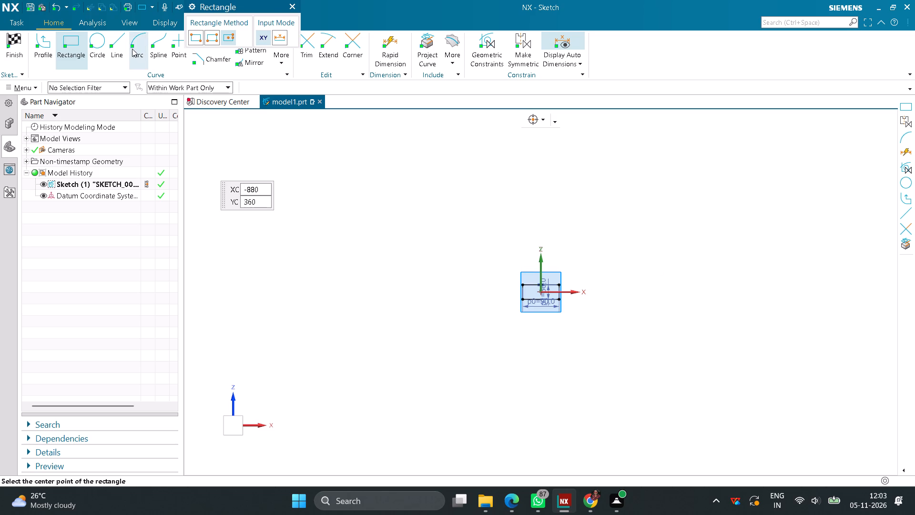
Draw outward semicircular arcs of about 18 mm radius joining the corners on both short ends of the rectangle.
click(132, 49)
scroll(519, 300, up, 10)
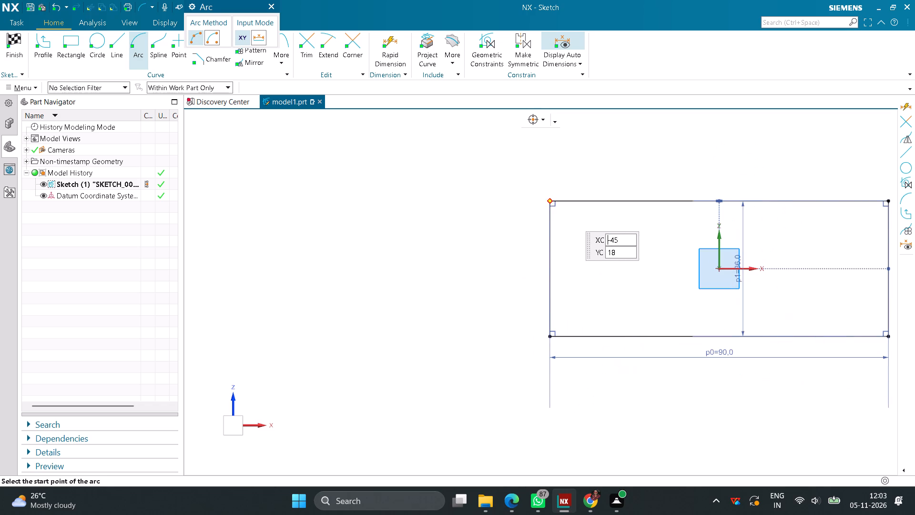
click(552, 198)
click(549, 336)
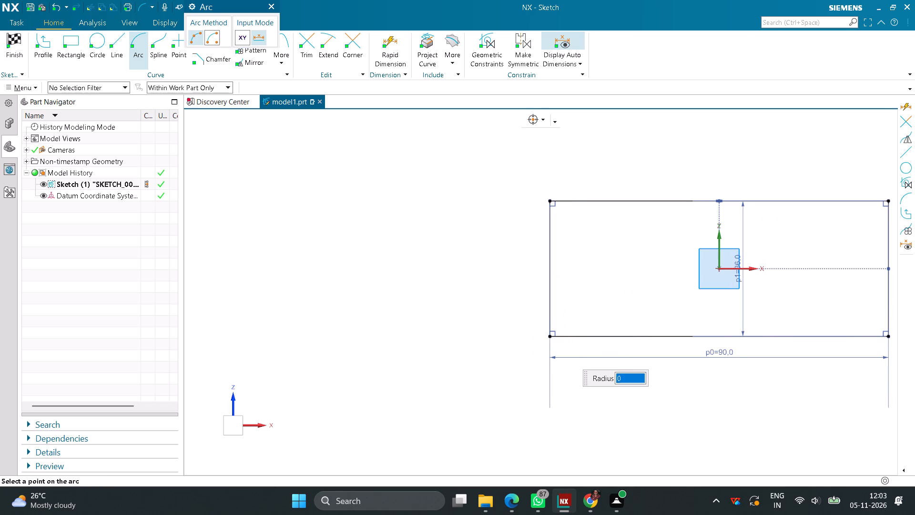
click(500, 312)
scroll(635, 299, down, 5)
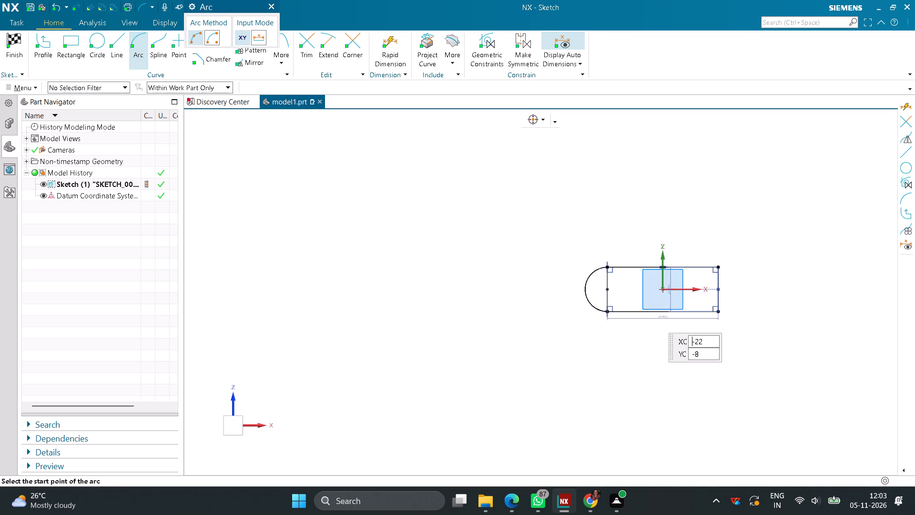
scroll(761, 270, up, 5)
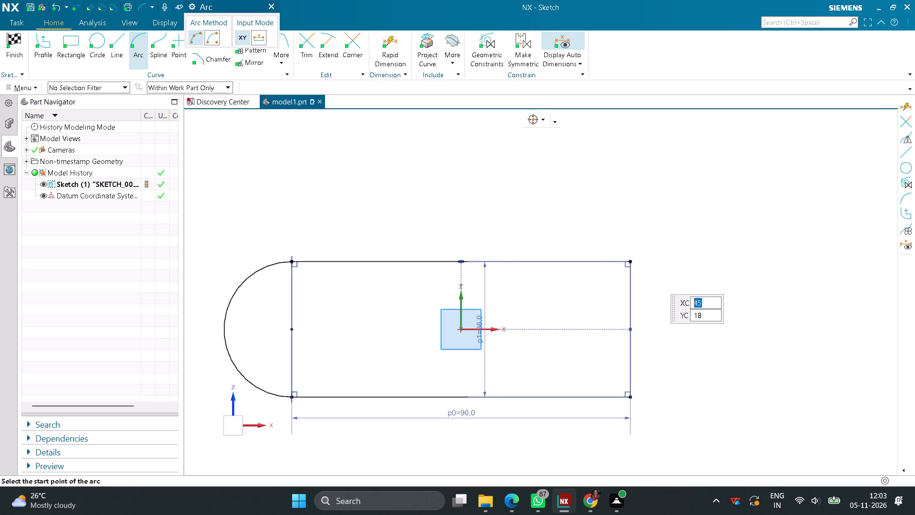
click(634, 262)
click(629, 394)
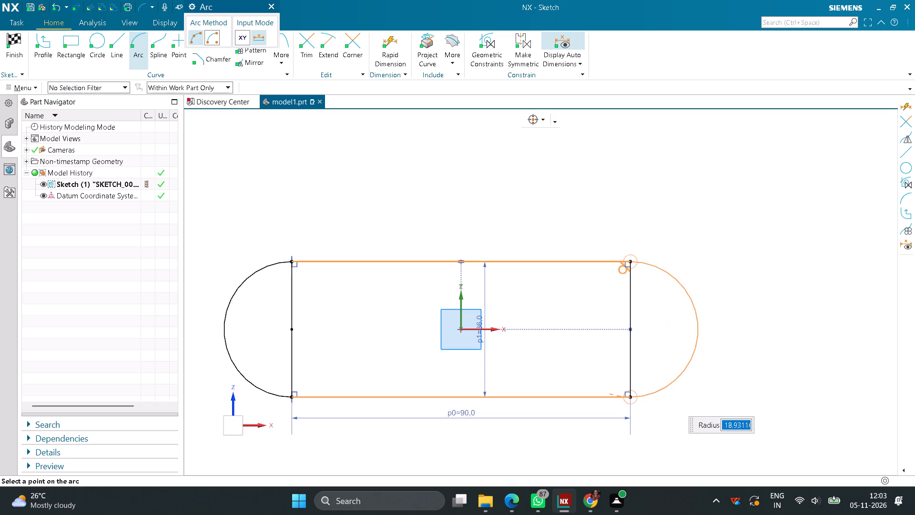
click(657, 381)
middle_click(498, 173)
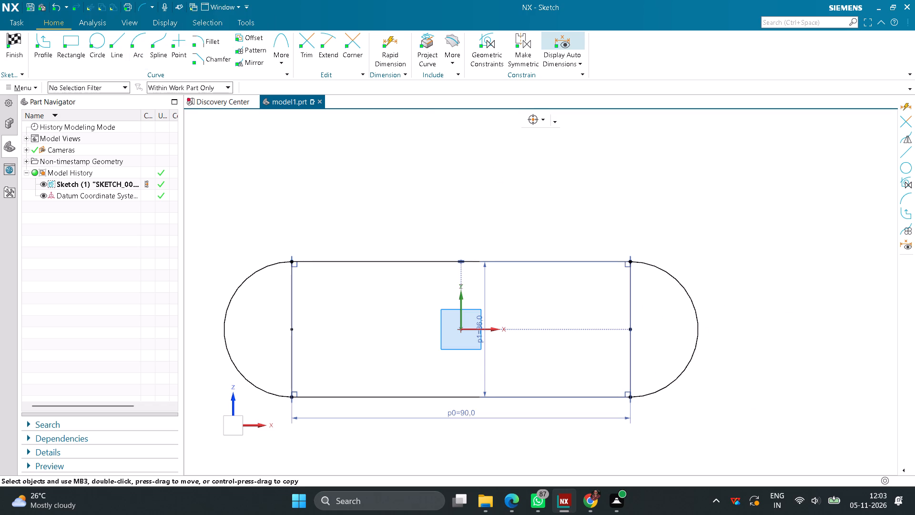
Trim away the rectangle's two vertical sides to leave a slot outline.
click(310, 52)
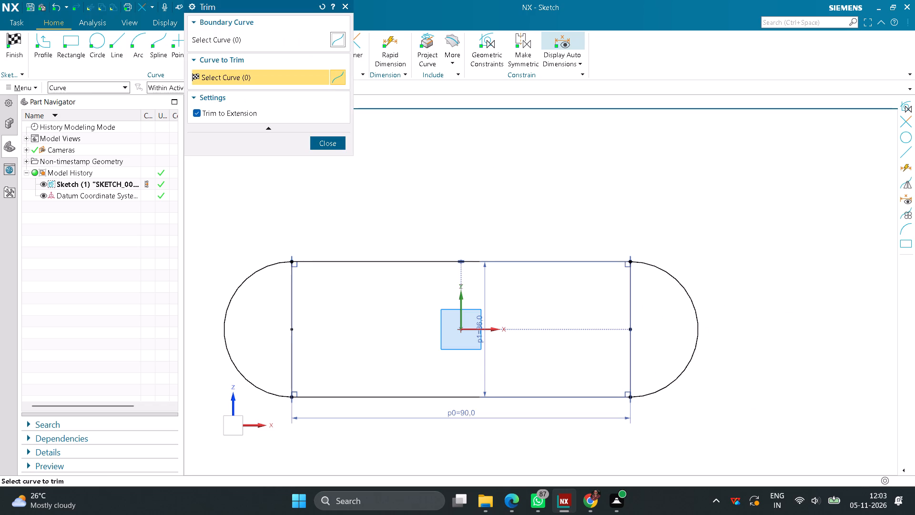
click(291, 287)
click(629, 297)
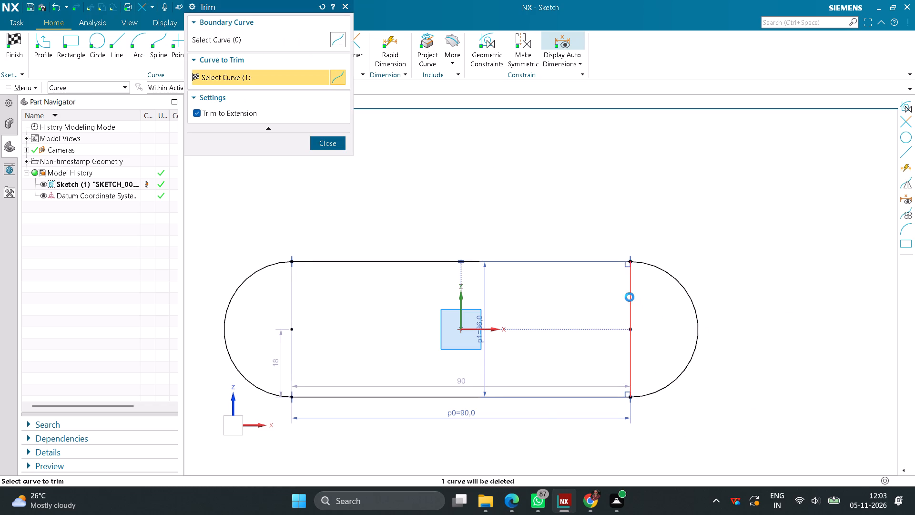
click(331, 142)
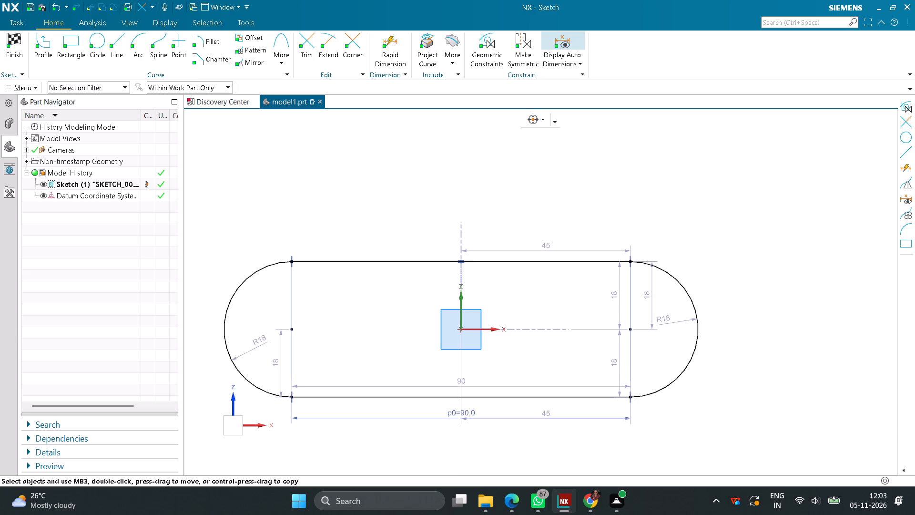
Align both arc centre points horizontally with the sketch origin using a geometric constraint.
click(491, 53)
click(199, 63)
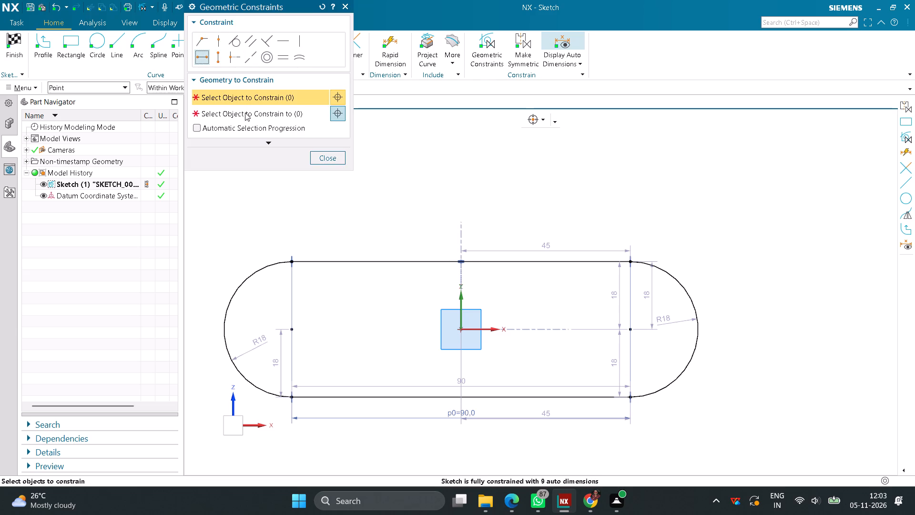
click(295, 329)
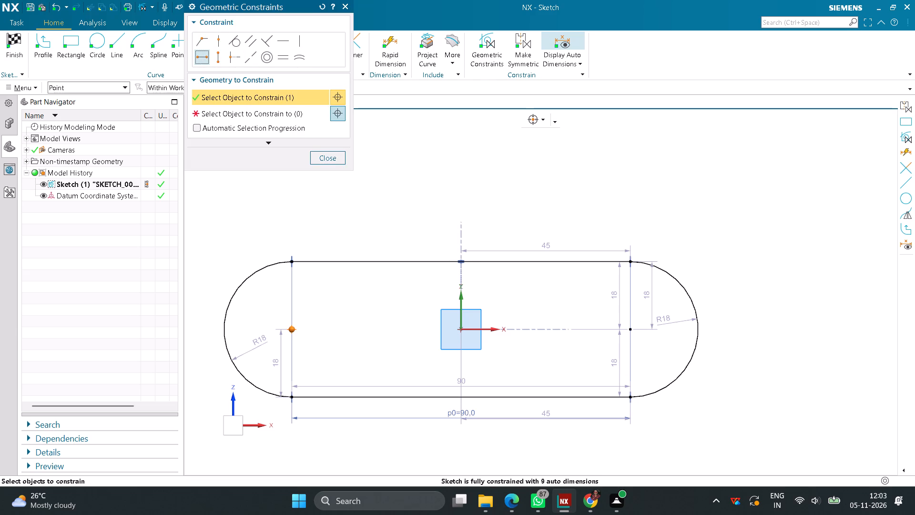
click(626, 330)
click(266, 120)
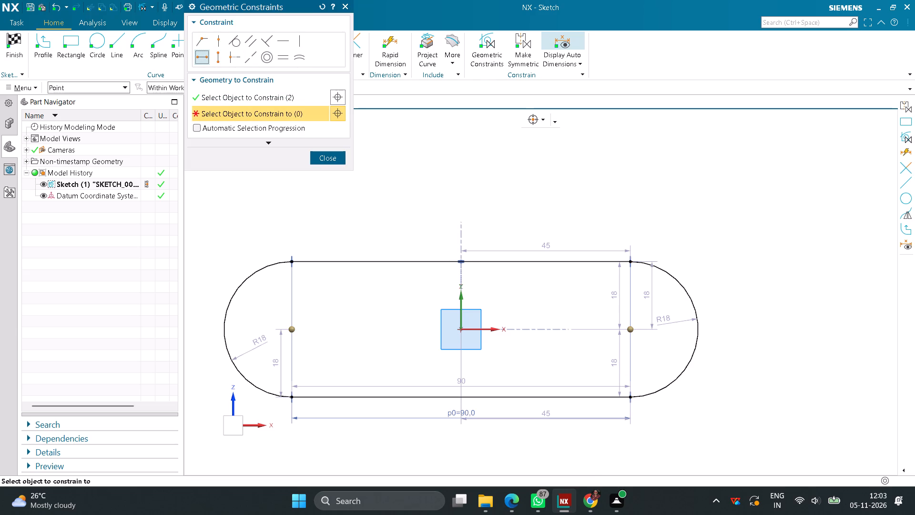
click(460, 330)
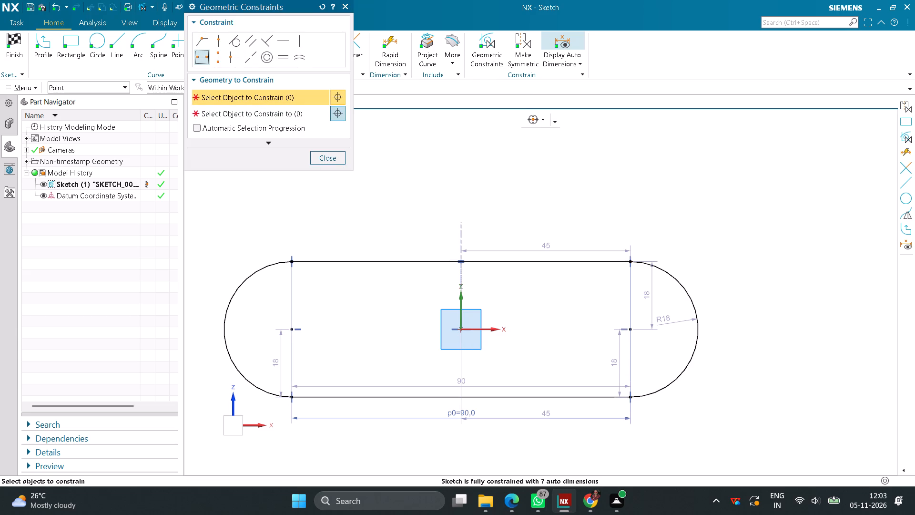
click(337, 158)
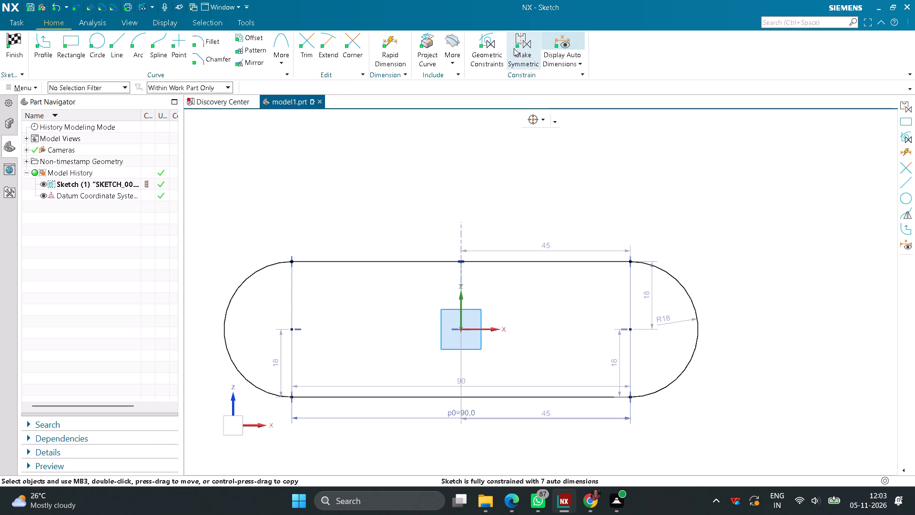
Make the slot's upper and lower horizontal lines symmetric about the X axis.
click(518, 57)
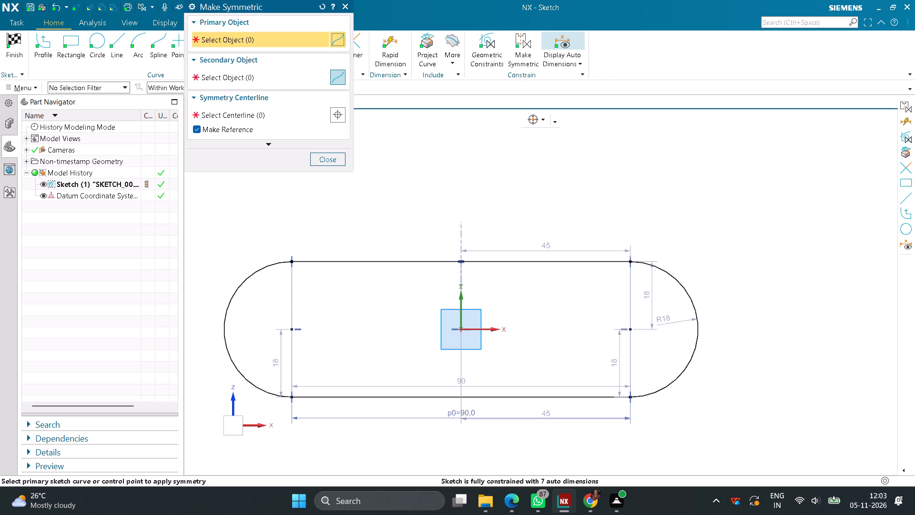
click(581, 267)
click(602, 396)
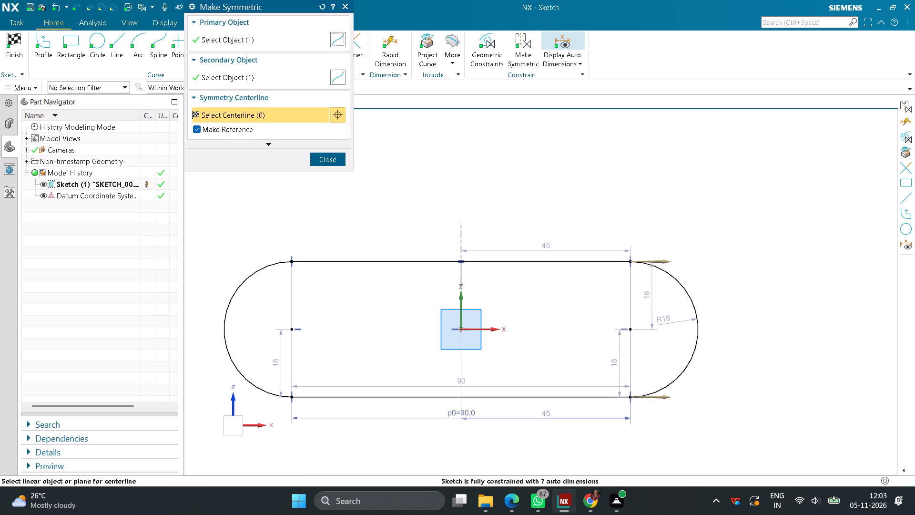
click(494, 327)
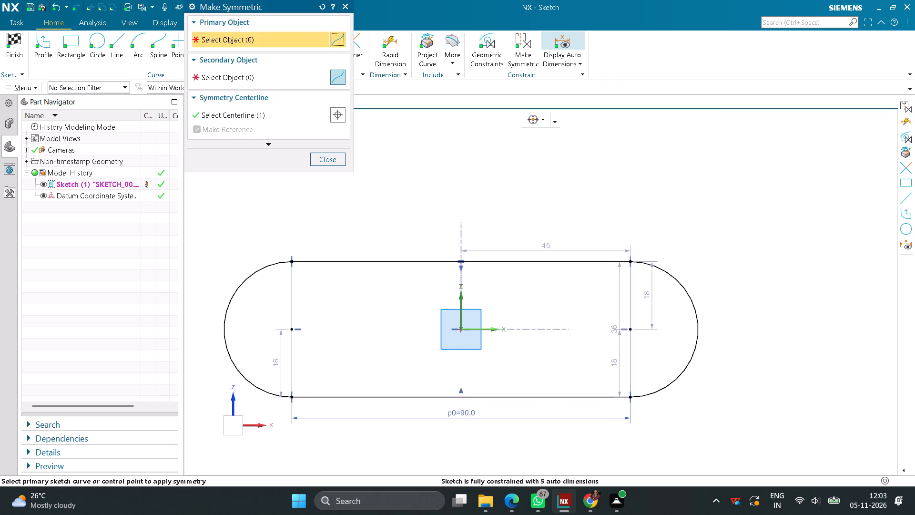
Make the left and right arc centre points symmetric about the vertical sketch axis.
click(340, 155)
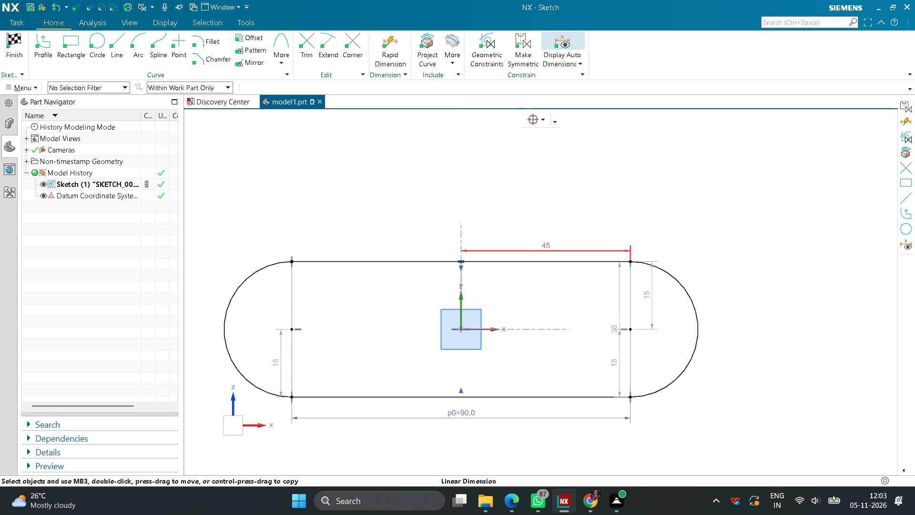
click(517, 58)
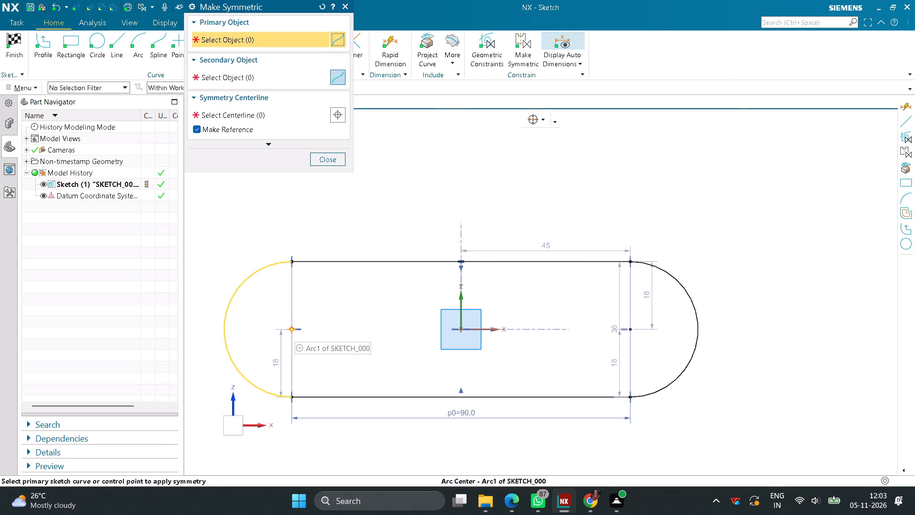
click(294, 330)
click(633, 327)
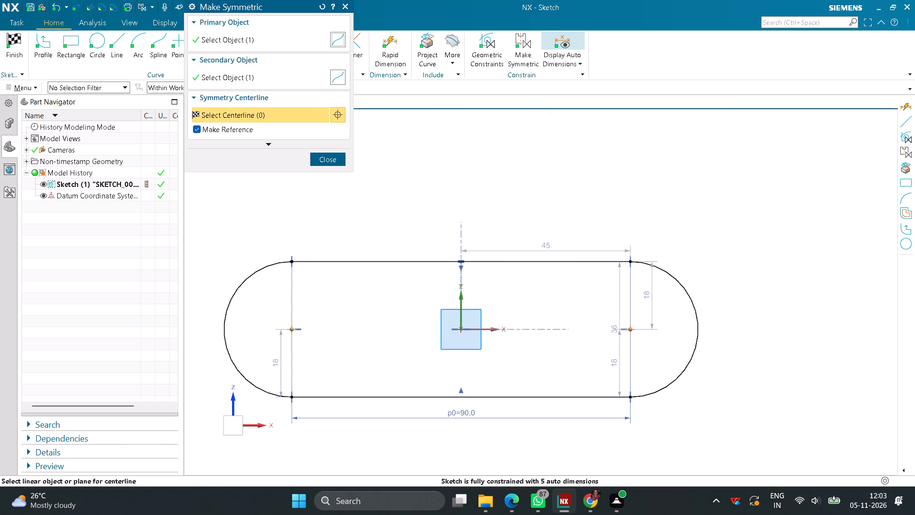
click(461, 302)
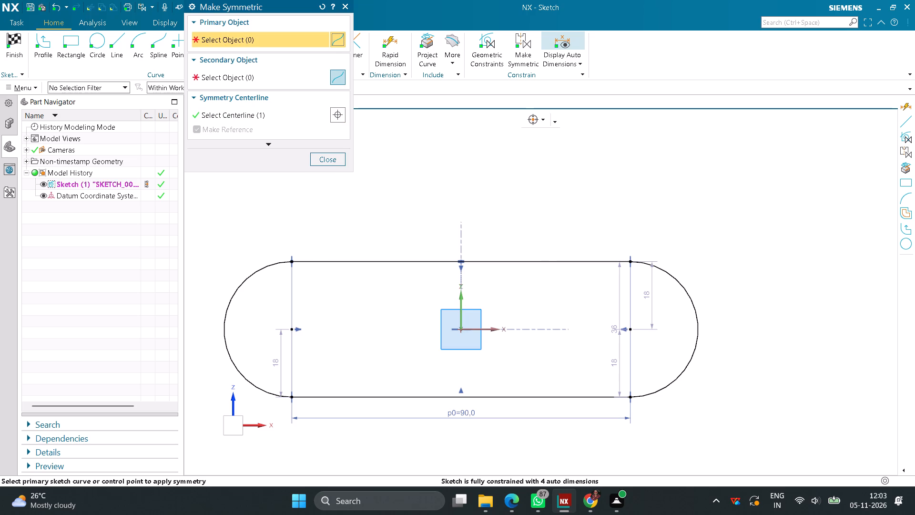
click(331, 161)
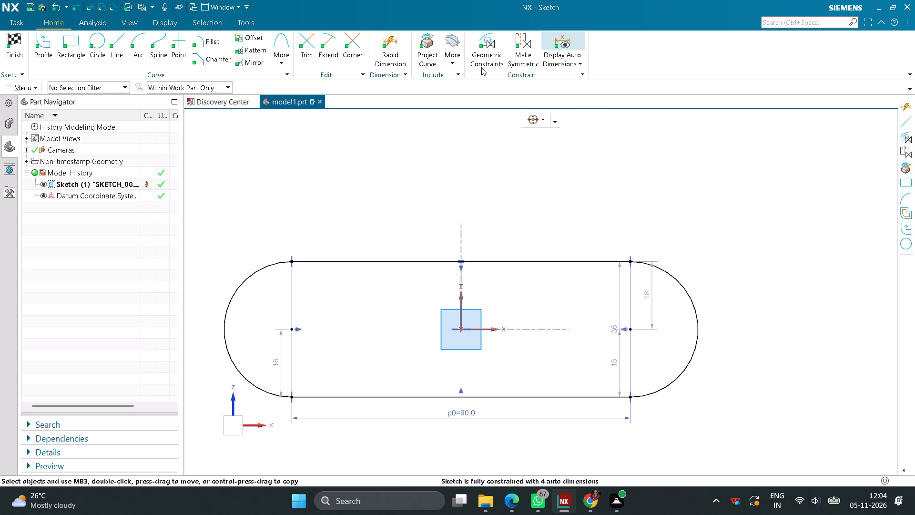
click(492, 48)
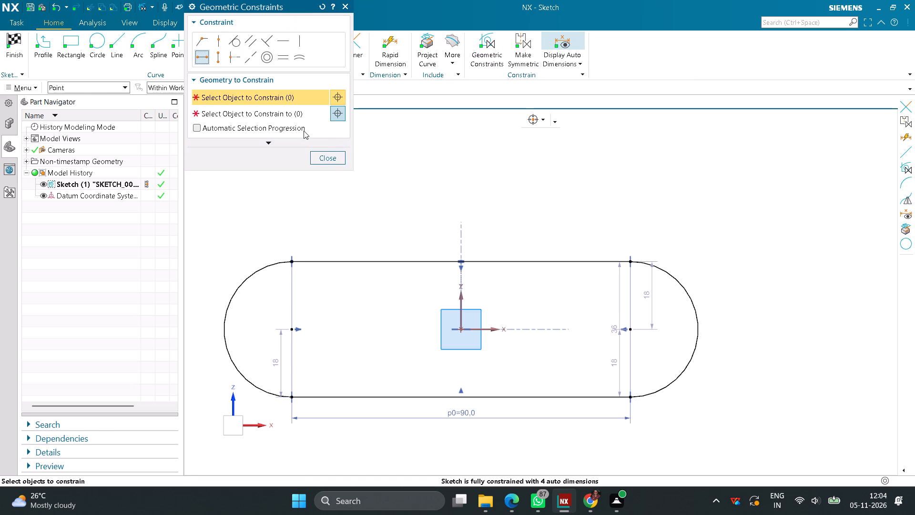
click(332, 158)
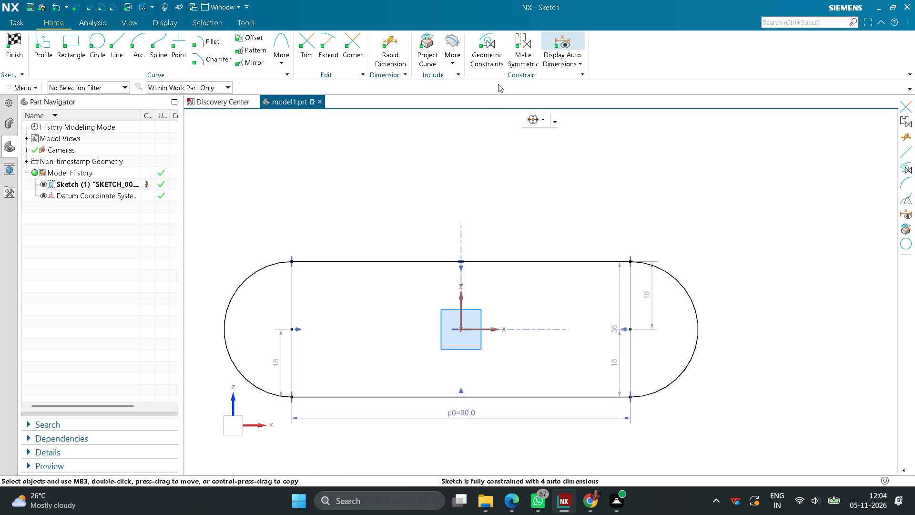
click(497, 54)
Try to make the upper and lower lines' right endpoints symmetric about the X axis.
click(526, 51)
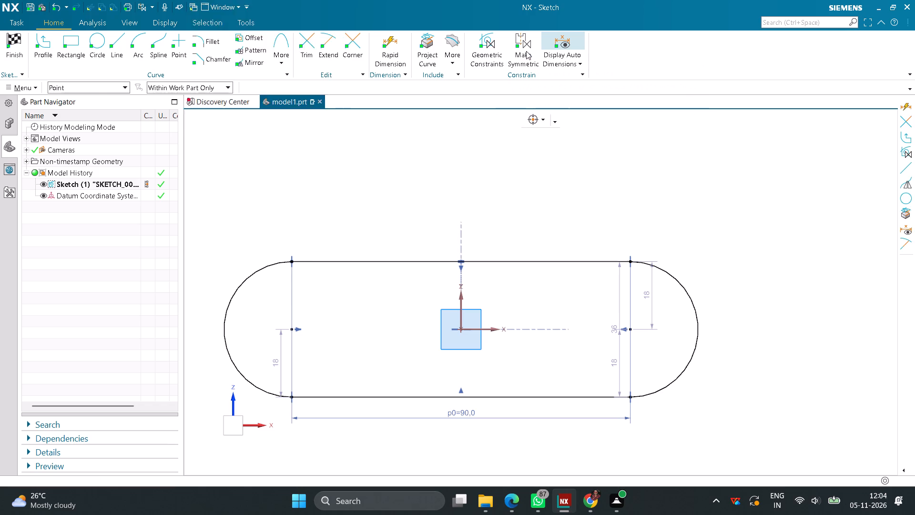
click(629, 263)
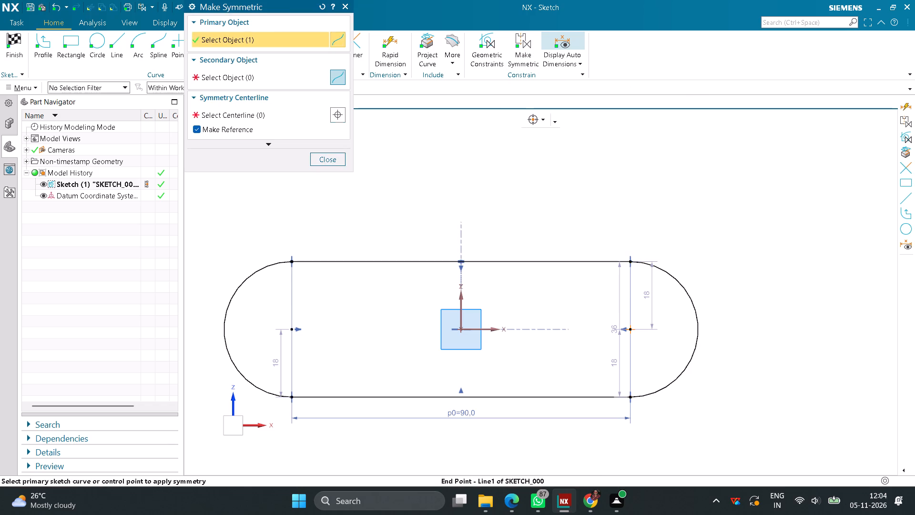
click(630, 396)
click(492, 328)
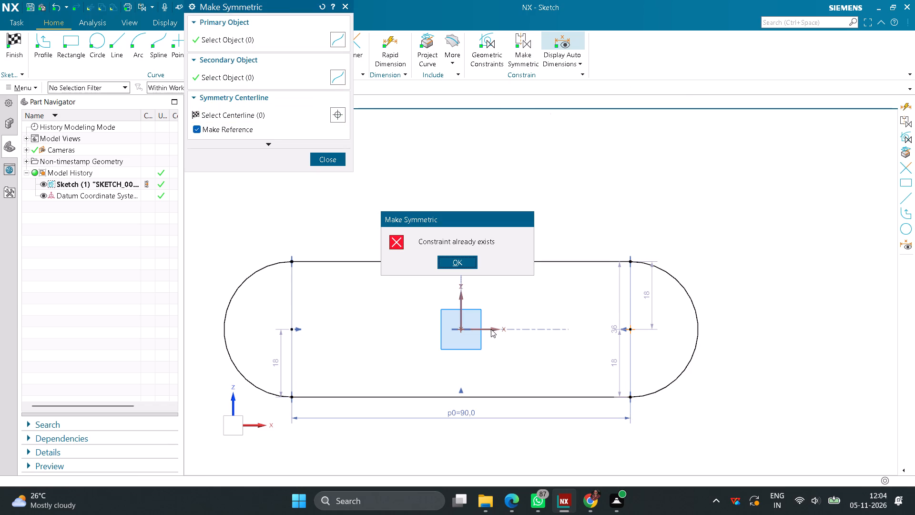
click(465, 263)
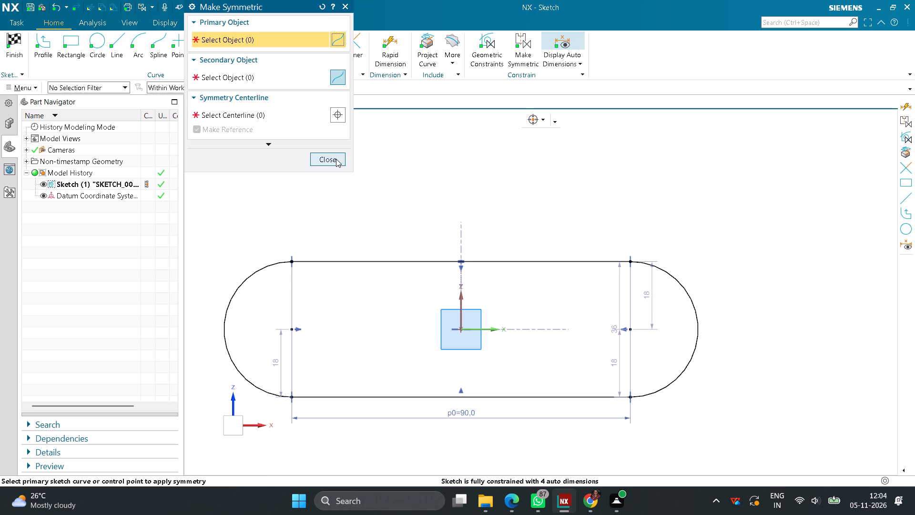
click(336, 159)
Convert the slot's 36 mm height and three 18 mm vertical auto dimensions into driving dimensions, keeping their values.
click(283, 352)
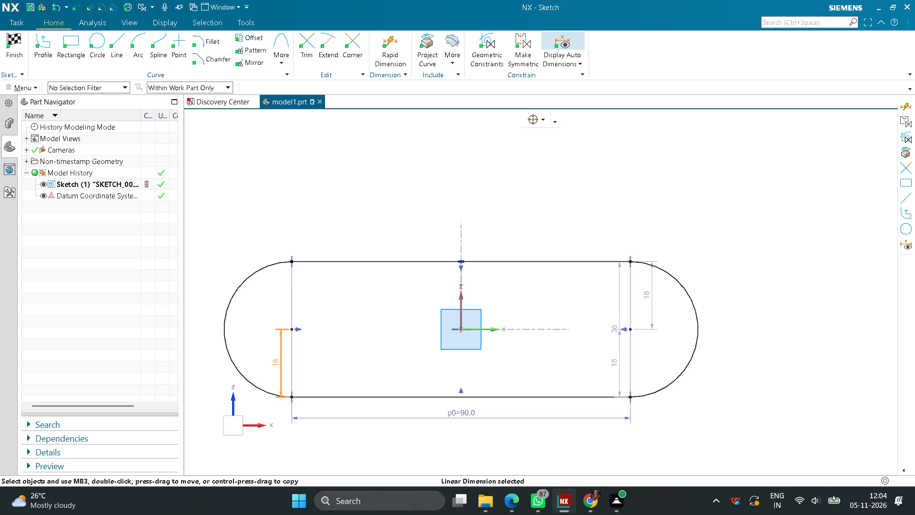
double_click(283, 352)
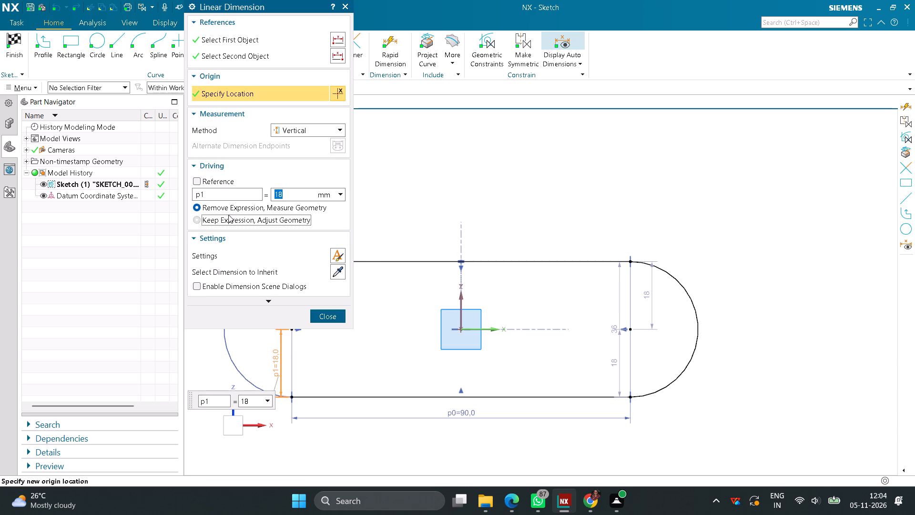
click(228, 215)
click(331, 311)
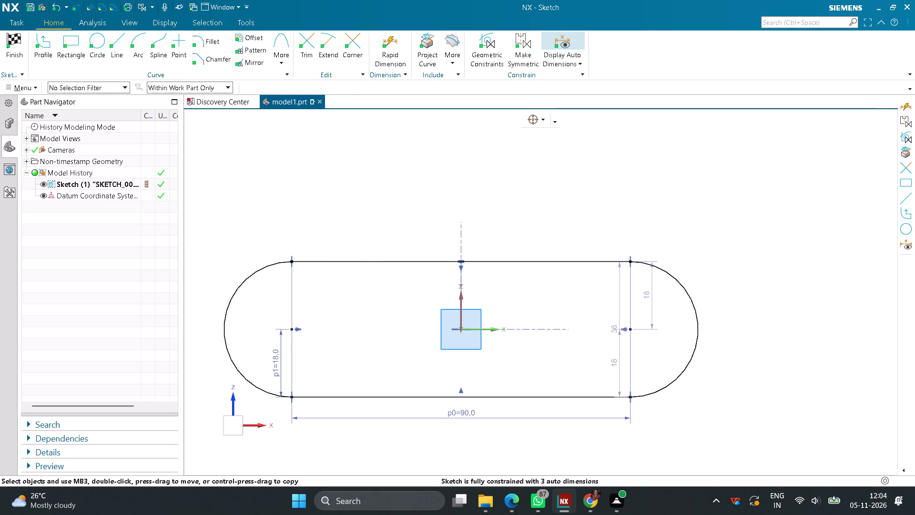
double_click(616, 320)
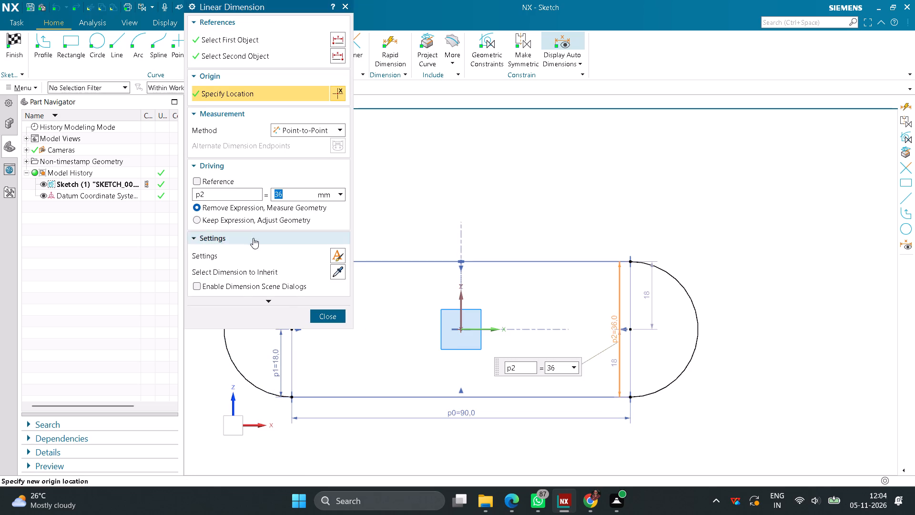
click(260, 222)
click(317, 312)
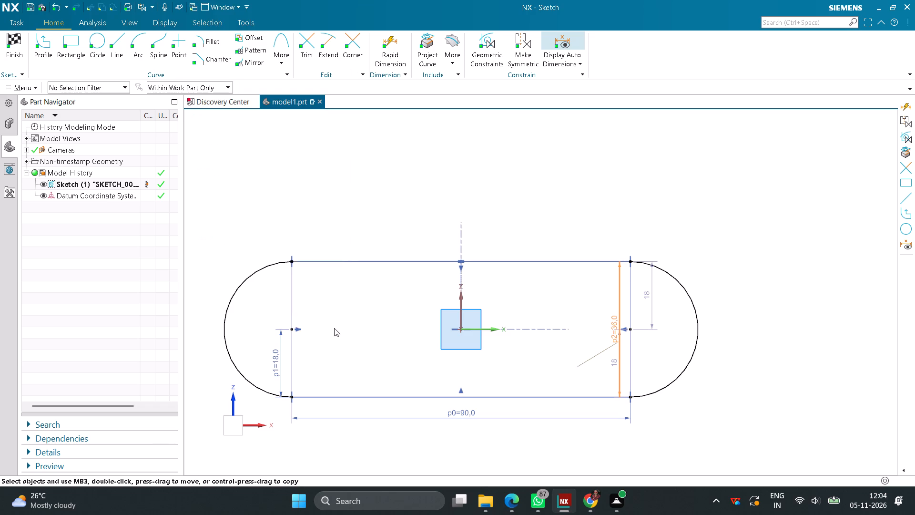
double_click(647, 307)
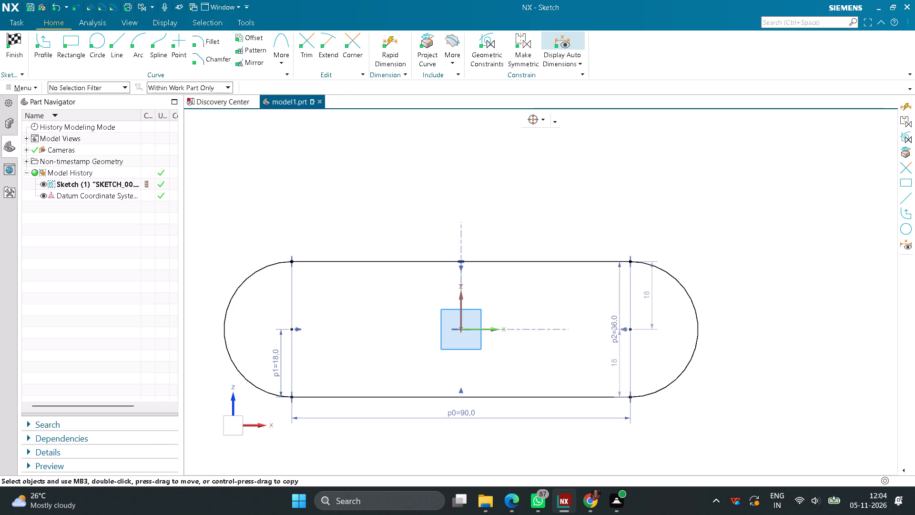
double_click(649, 299)
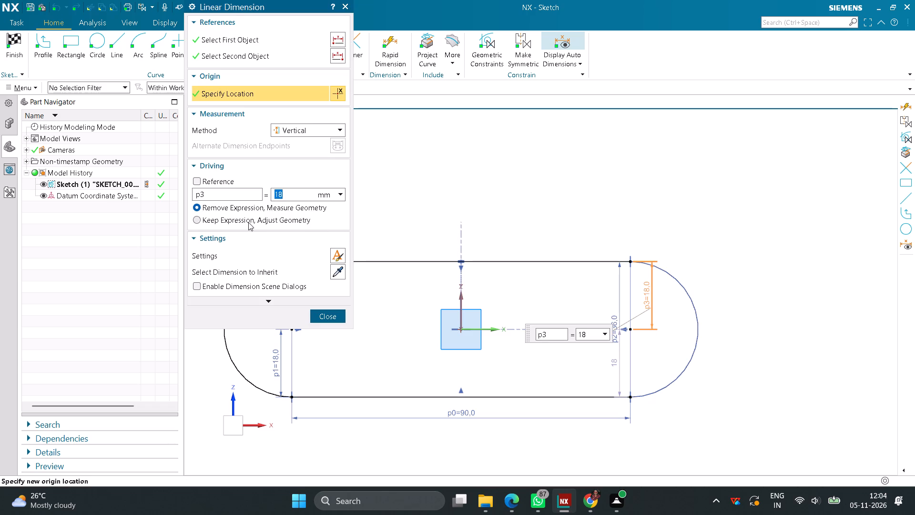
click(248, 222)
click(321, 318)
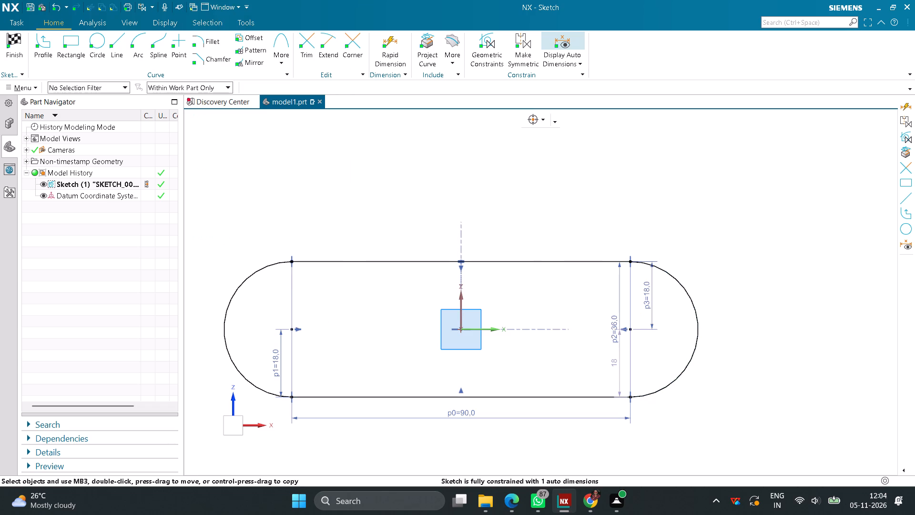
double_click(612, 360)
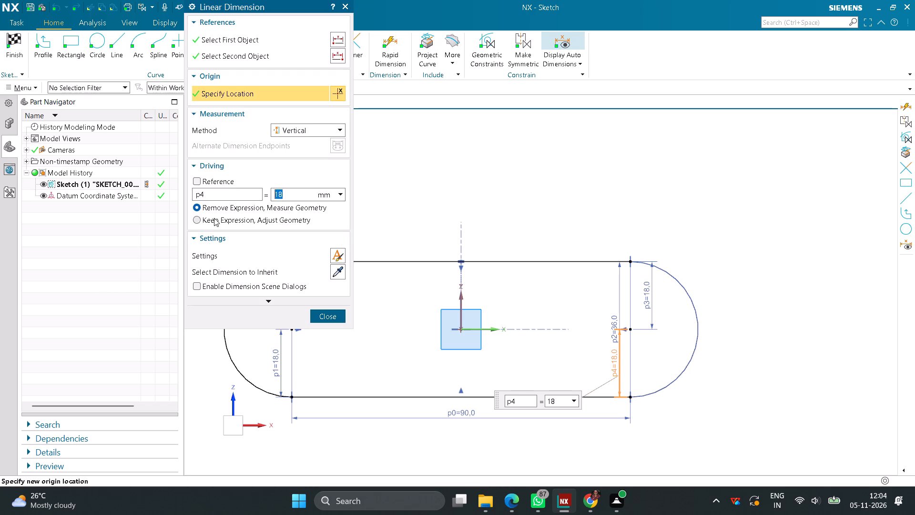
click(214, 218)
click(317, 312)
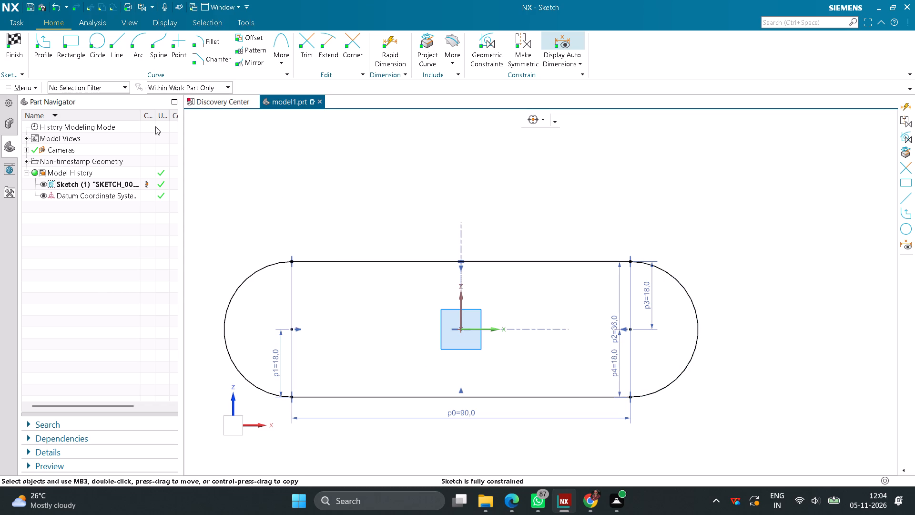
Draw a rectangle 90 mm wide and 50 mm high, centred on the sketch origin.
click(74, 45)
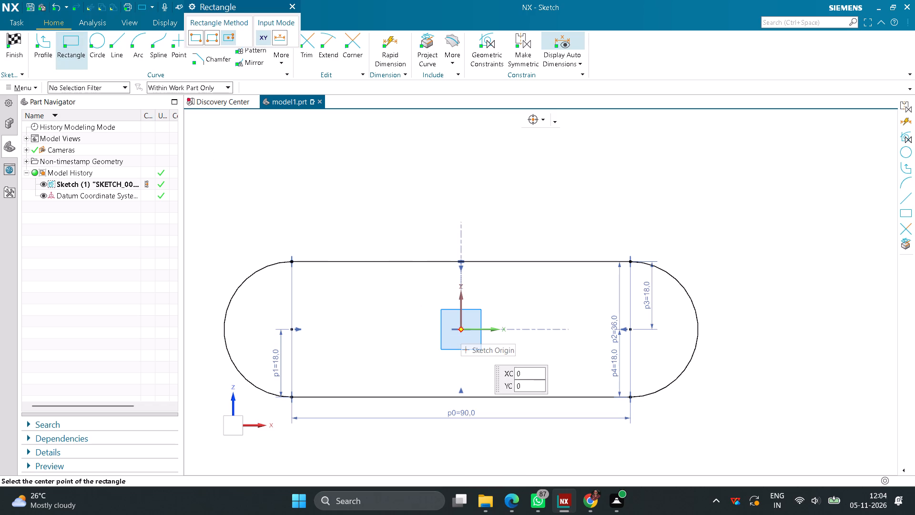
click(462, 331)
text(90)
key(Return)
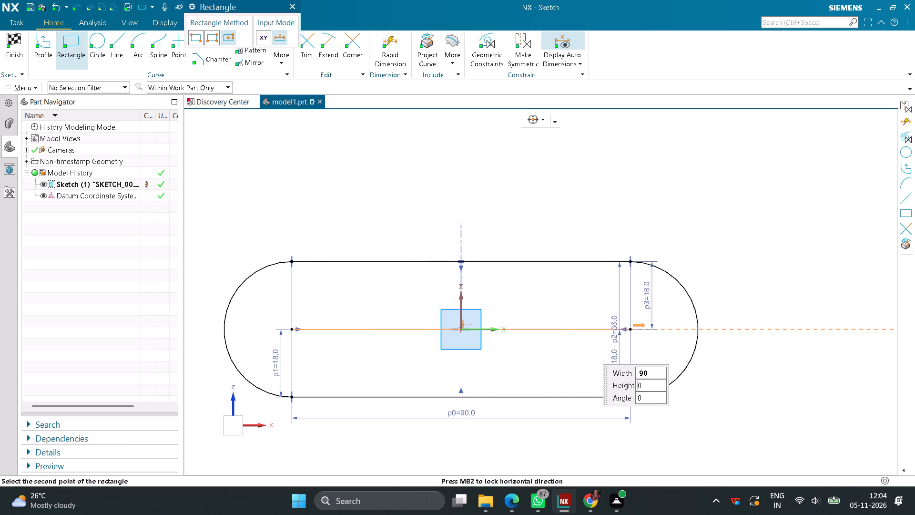
click(569, 331)
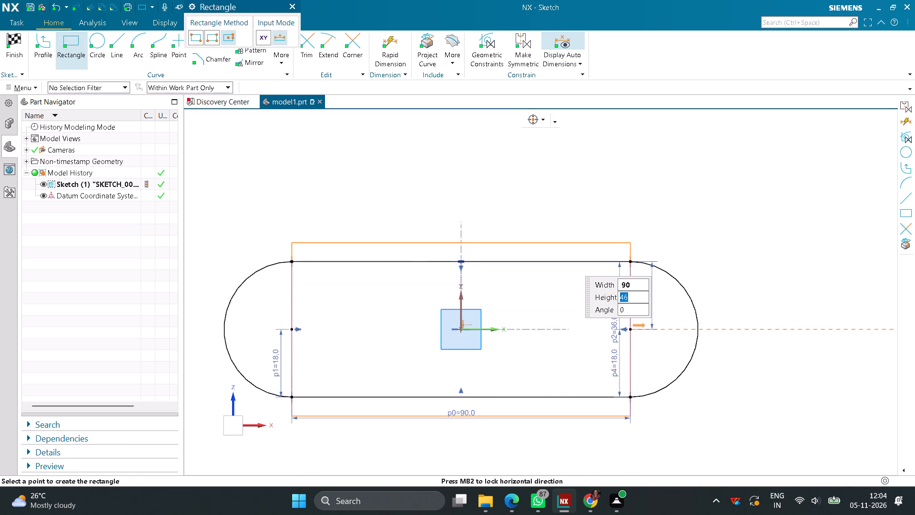
text(50)
key(Return)
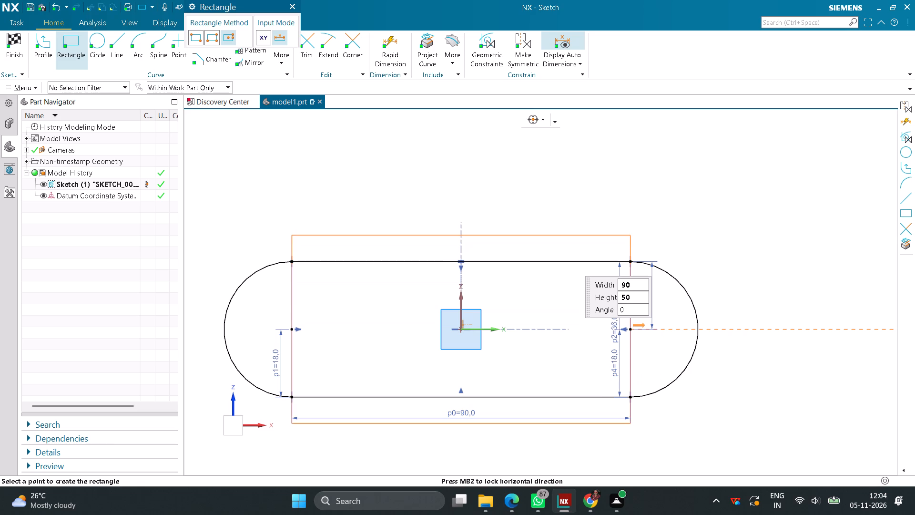
click(552, 243)
scroll(424, 185, down, 3)
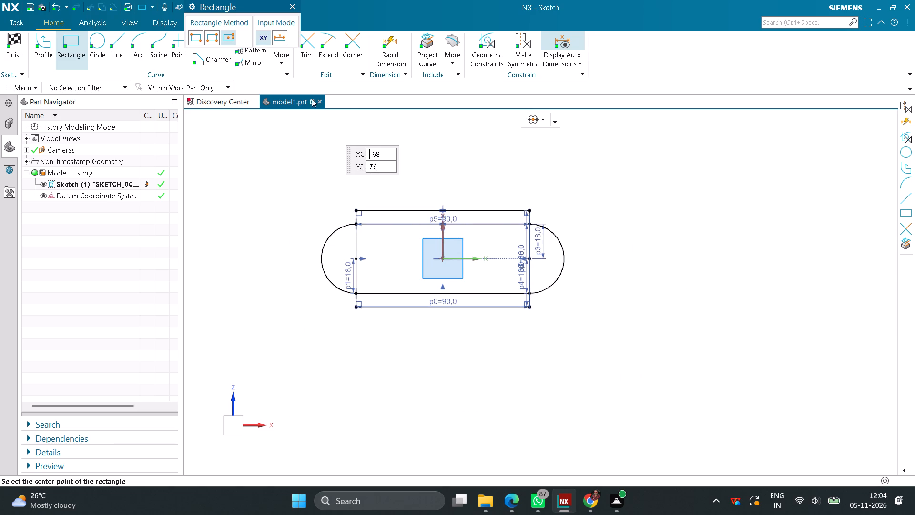
Trim the new rectangle's two vertical sides between the slot's upper and lower horizontal lines.
click(308, 62)
click(358, 243)
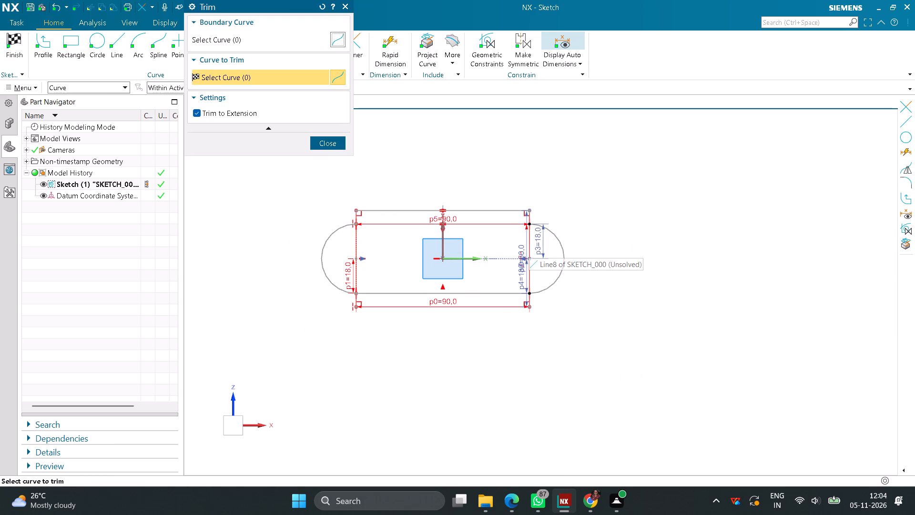
click(338, 147)
scroll(371, 189, up, 4)
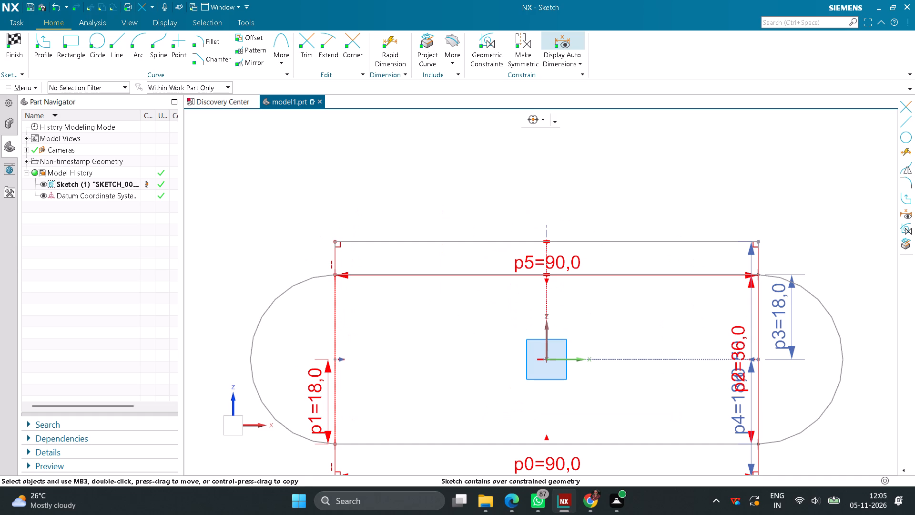
click(303, 46)
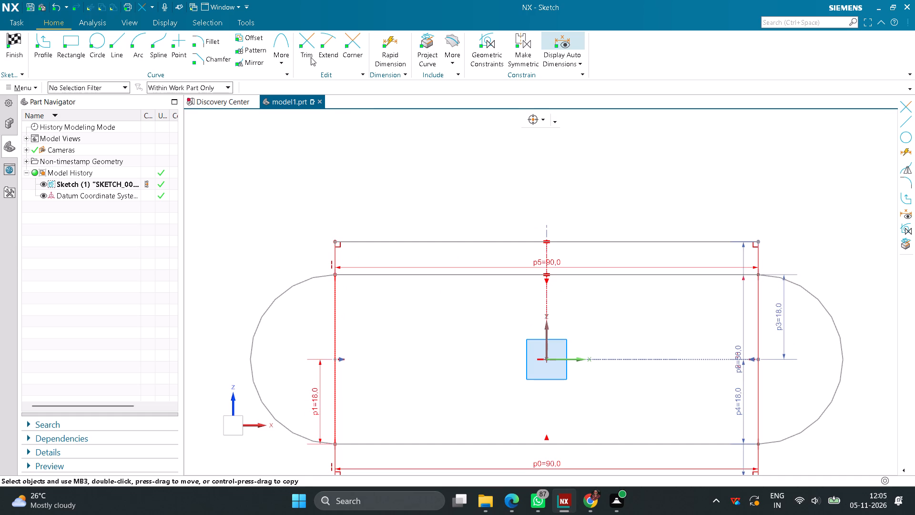
click(335, 302)
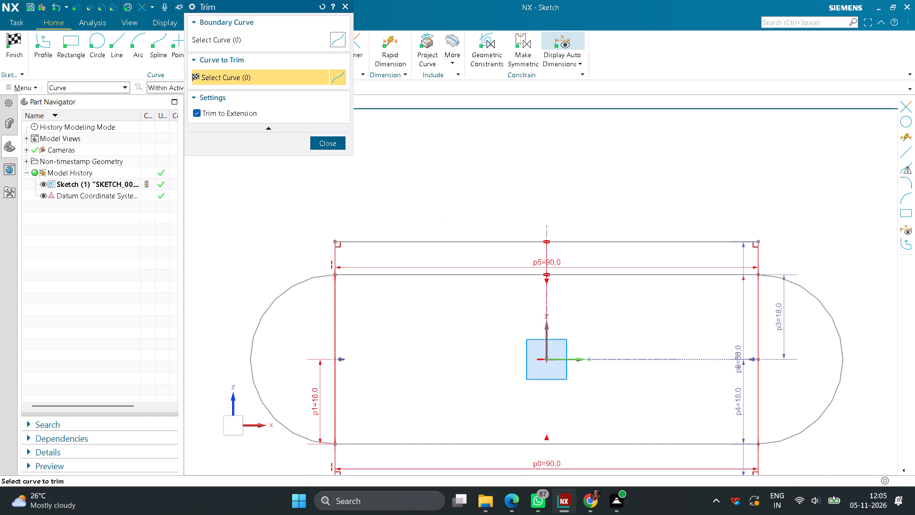
click(756, 314)
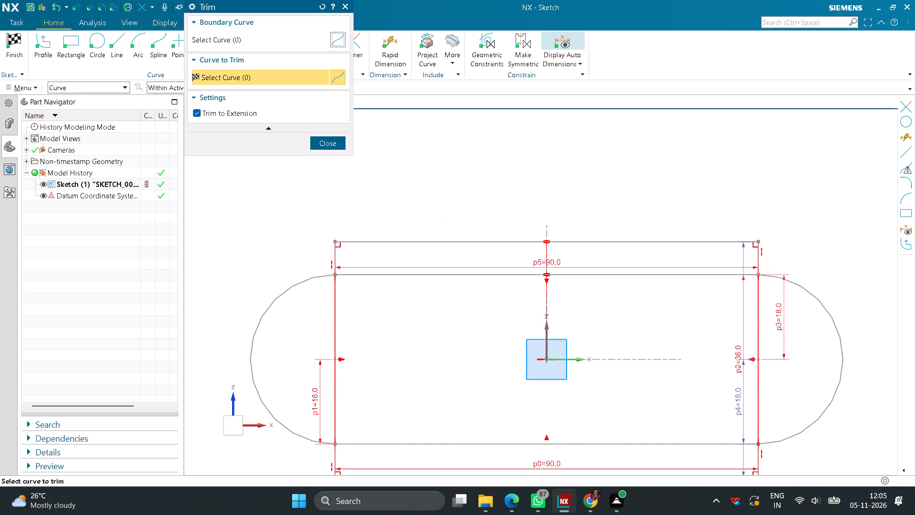
click(339, 147)
Delete the two outer 18 mm vertical dimensions and the lower 90 mm horizontal dimension, p1, p3 and p0, from the sketch.
key(Delete)
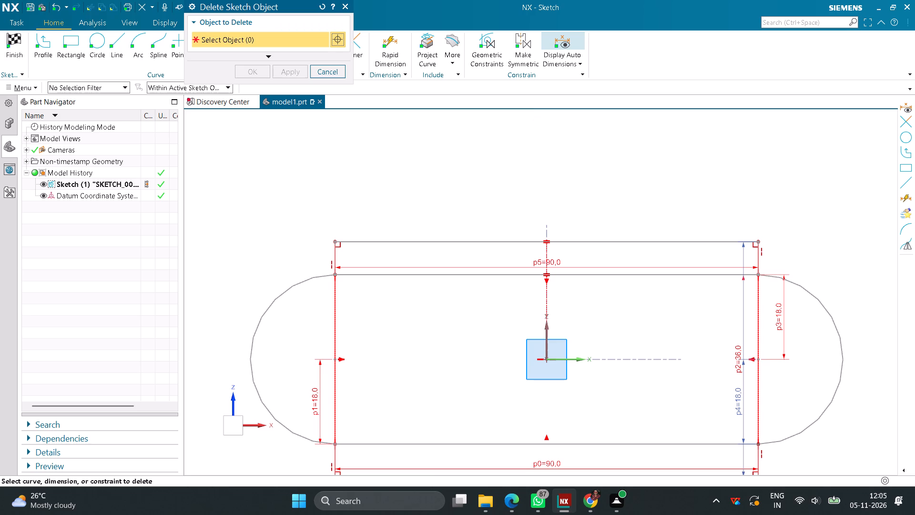
click(312, 399)
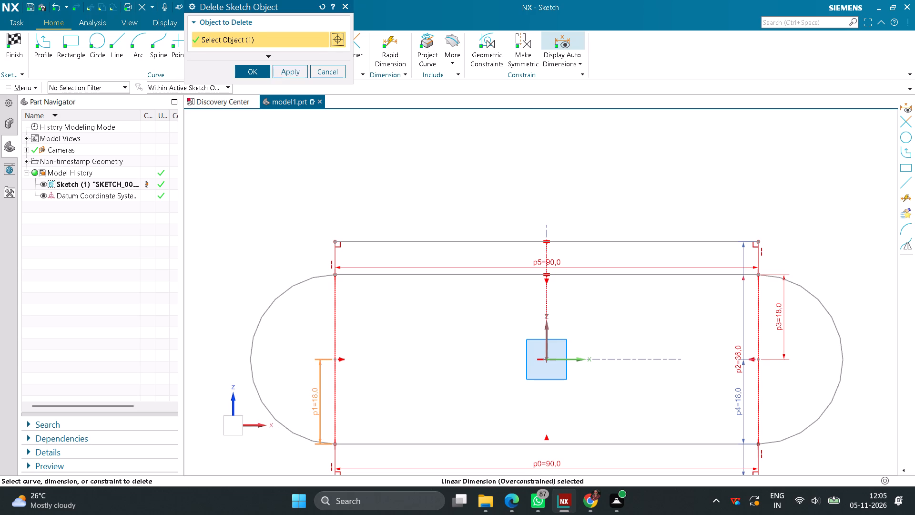
click(254, 71)
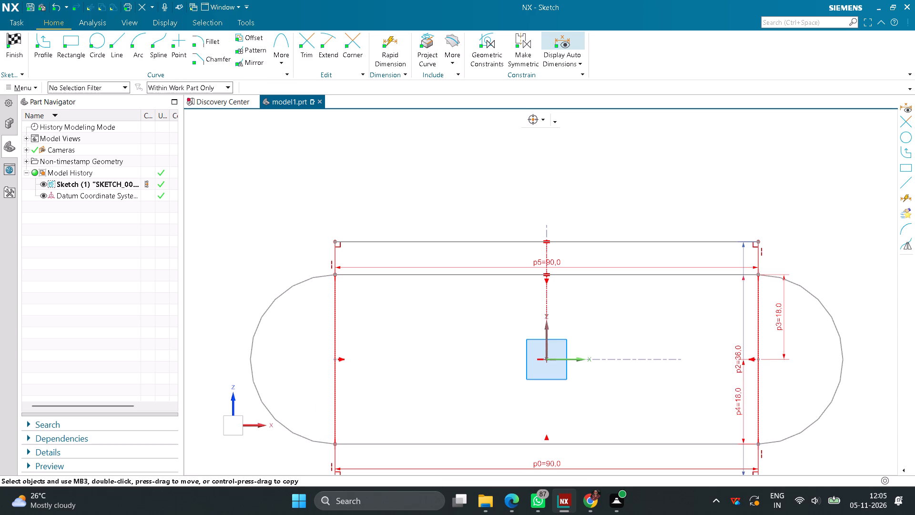
key(Delete)
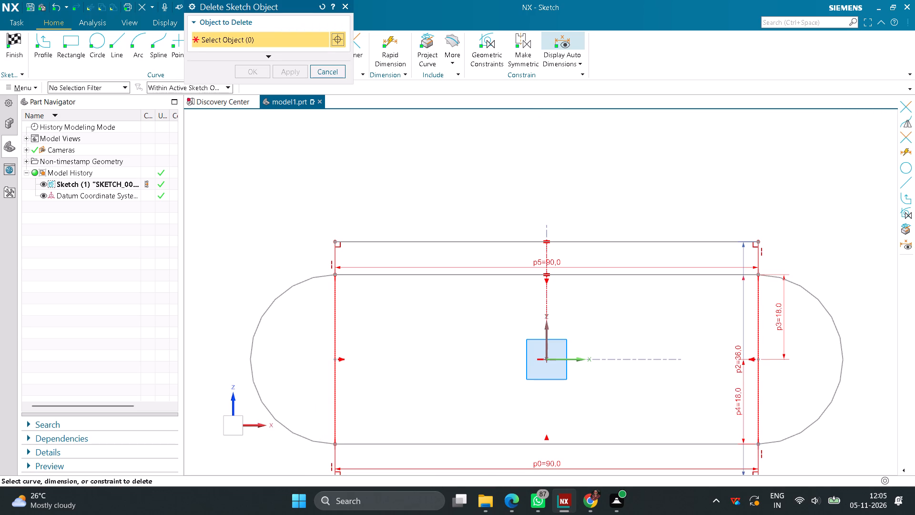
click(786, 320)
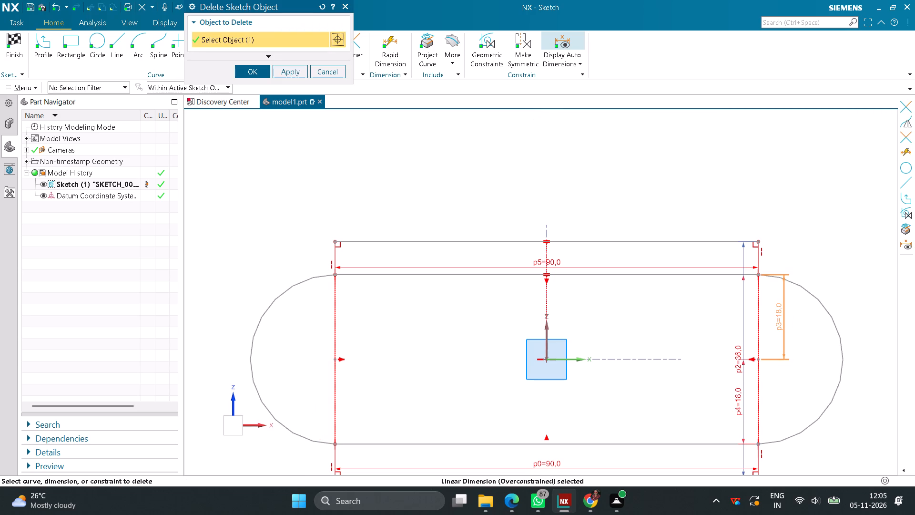
click(255, 70)
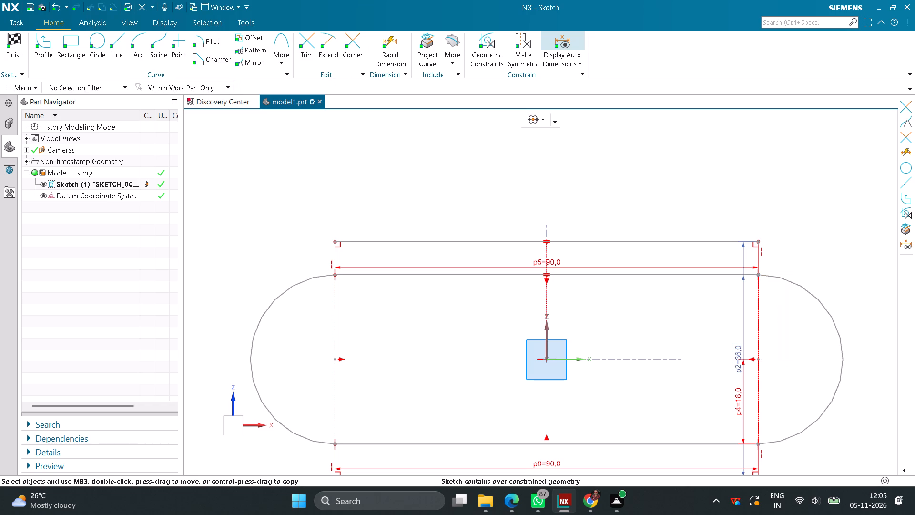
click(563, 463)
key(Delete)
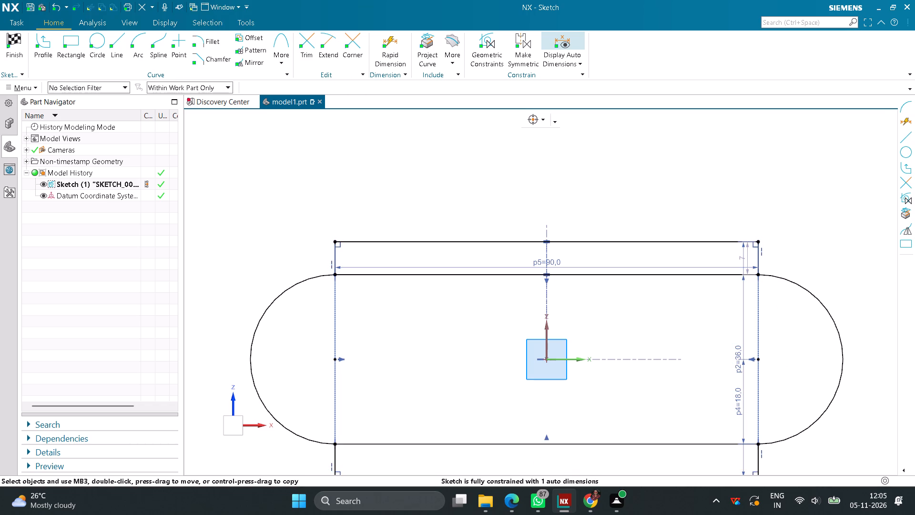
Draw three-point arcs of 25 mm radius joining the outer rectangle's upper and lower corners at both ends, tangent to its horizontal lines.
scroll(502, 386, down, 3)
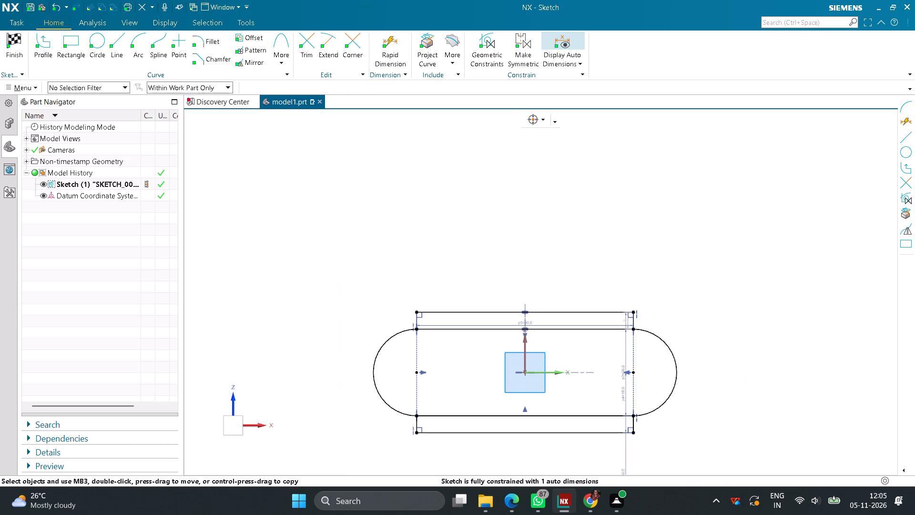
middle_drag(664, 439, 663, 432)
click(239, 418)
middle_drag(318, 412, 324, 385)
right_drag(318, 412, 324, 385)
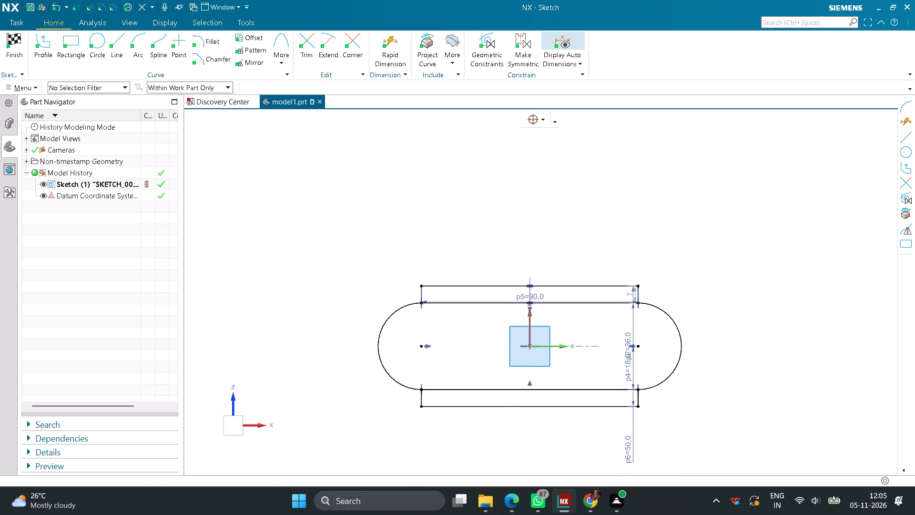
right_drag(324, 385, 332, 342)
middle_drag(324, 385, 332, 342)
scroll(516, 277, up, 3)
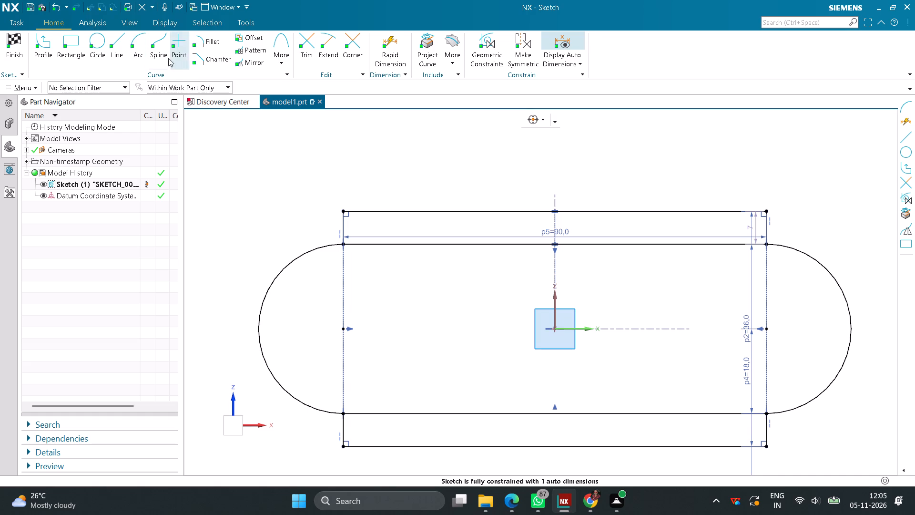
click(140, 58)
click(345, 210)
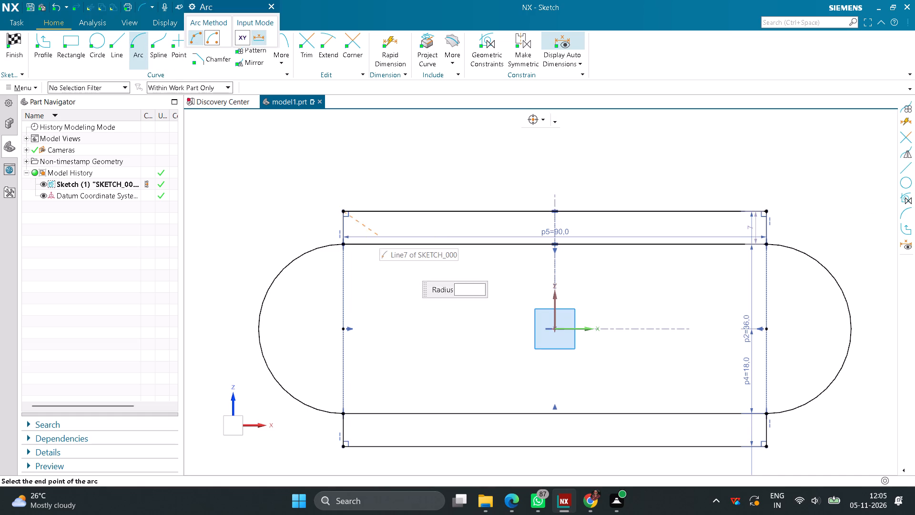
click(344, 450)
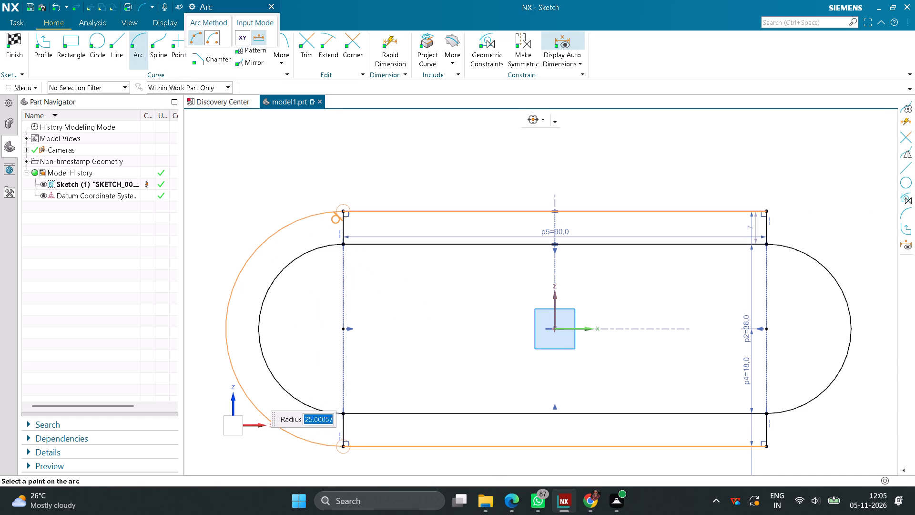
click(237, 377)
click(770, 210)
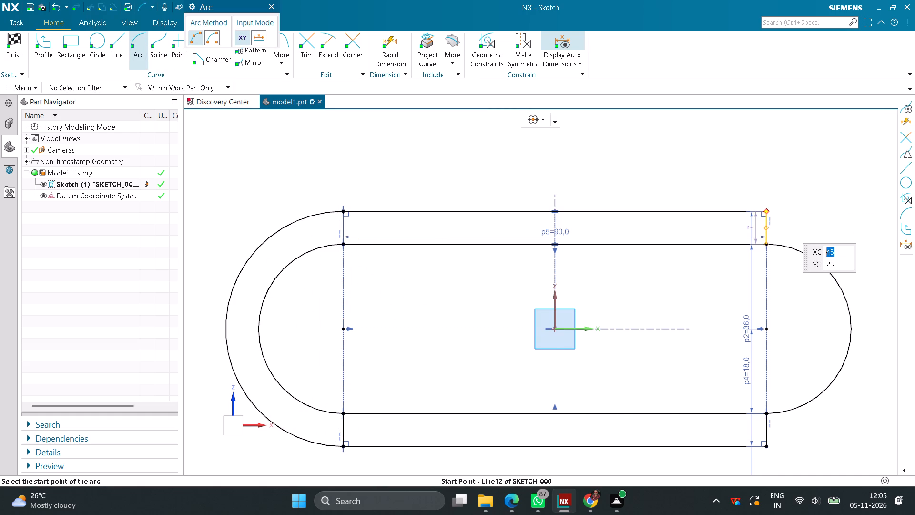
click(769, 445)
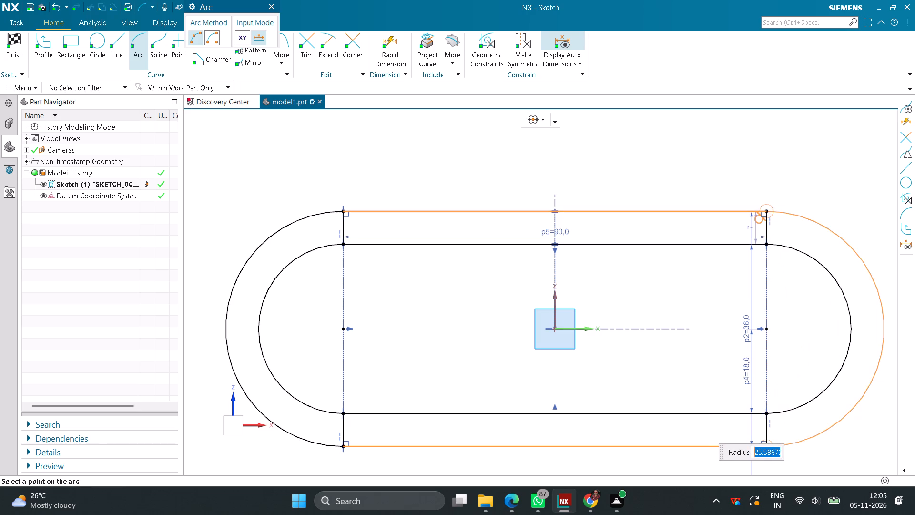
click(830, 410)
Trim the four short vertical segments between the inner and outer slot outlines and finish the sketch.
click(309, 55)
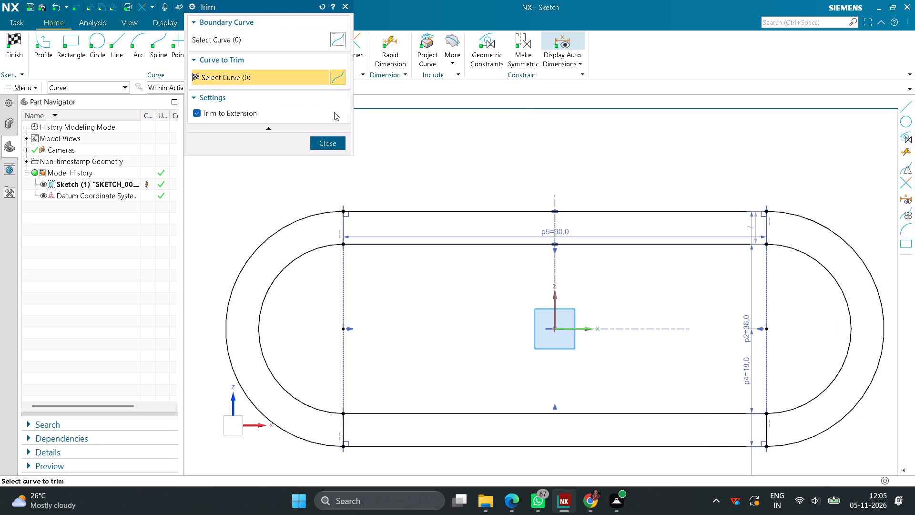
click(347, 227)
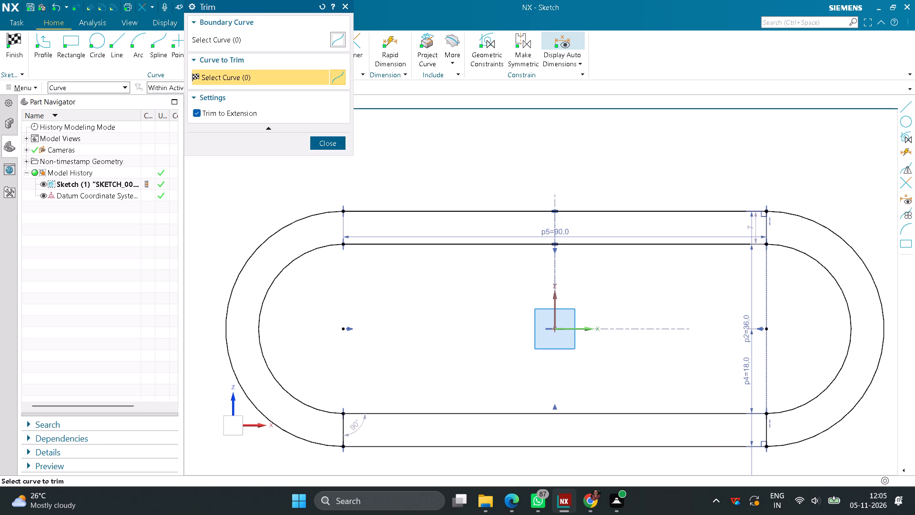
click(344, 426)
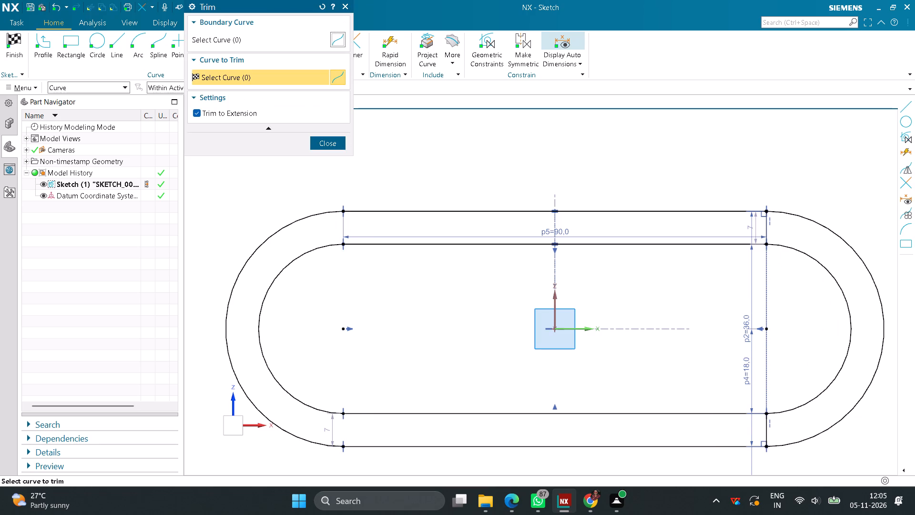
click(762, 226)
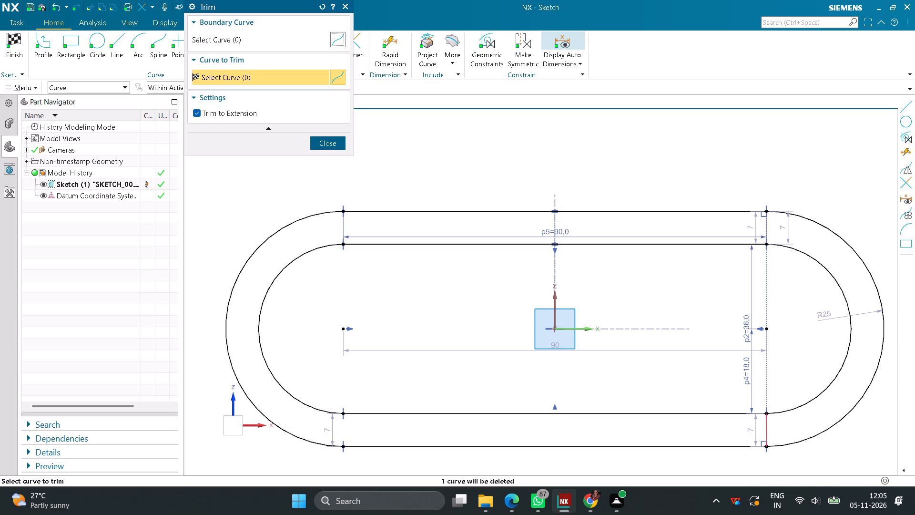
click(769, 430)
click(326, 146)
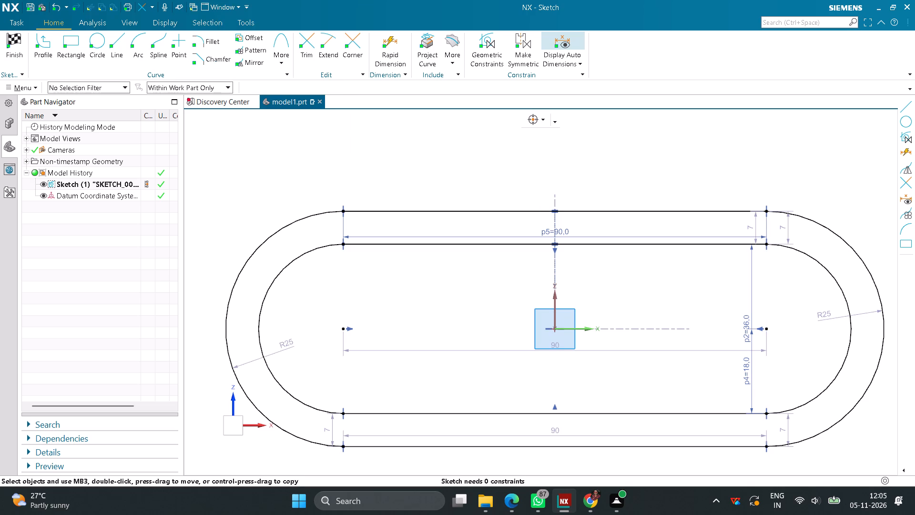
click(18, 48)
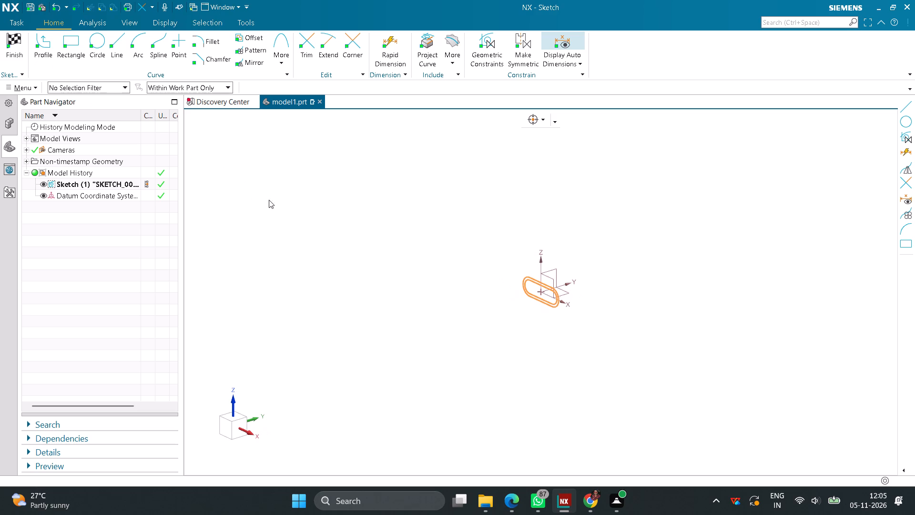
Extrude the slot ring profile with a symmetric distance of 50 mm about the sketch plane.
click(69, 48)
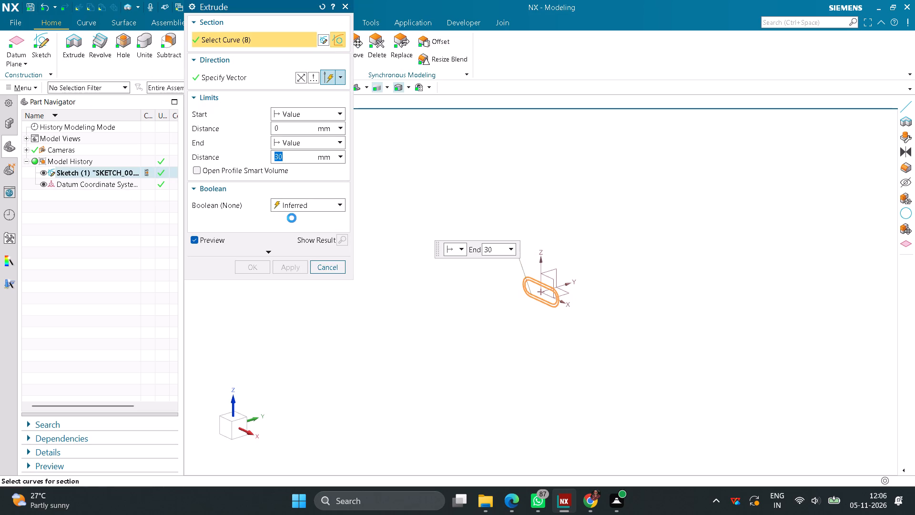
text(50)
key(Return)
click(333, 142)
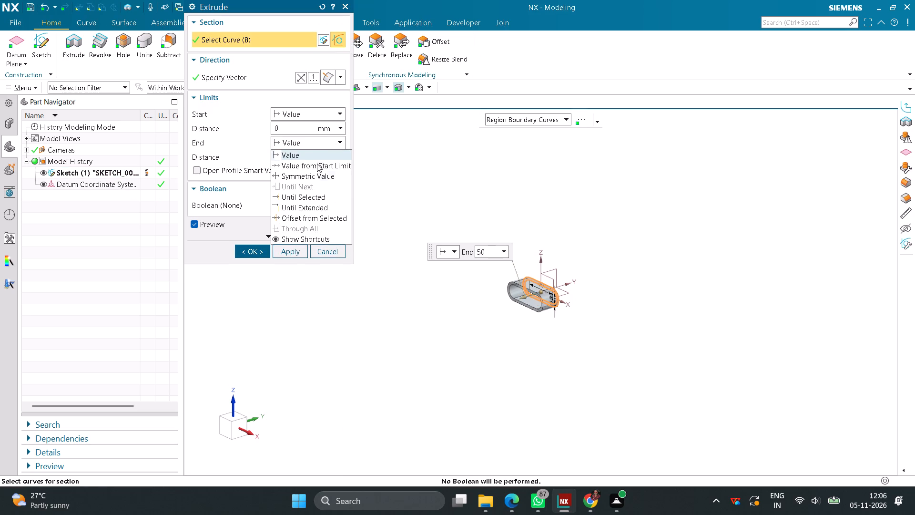
click(309, 181)
click(258, 228)
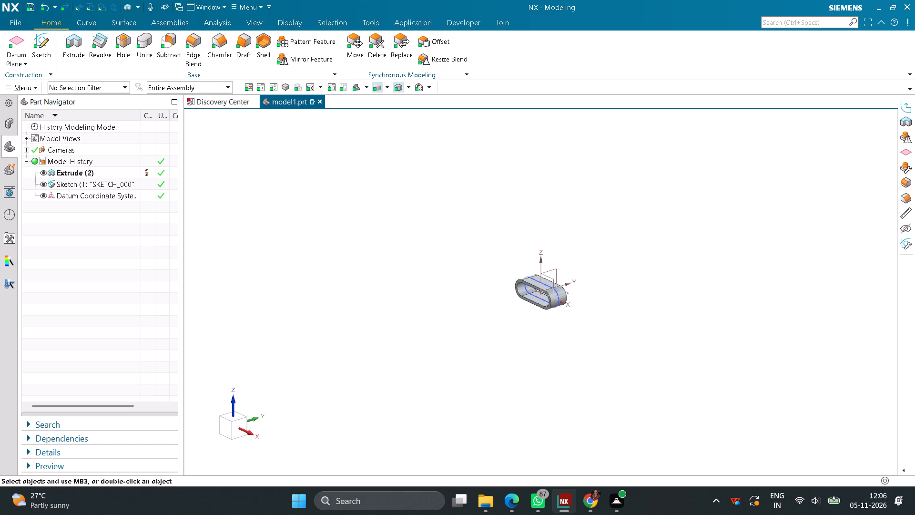
Sketch a 30 mm diameter circle on the body's flat top face, centred on the datum origin, and finish the sketch.
click(51, 41)
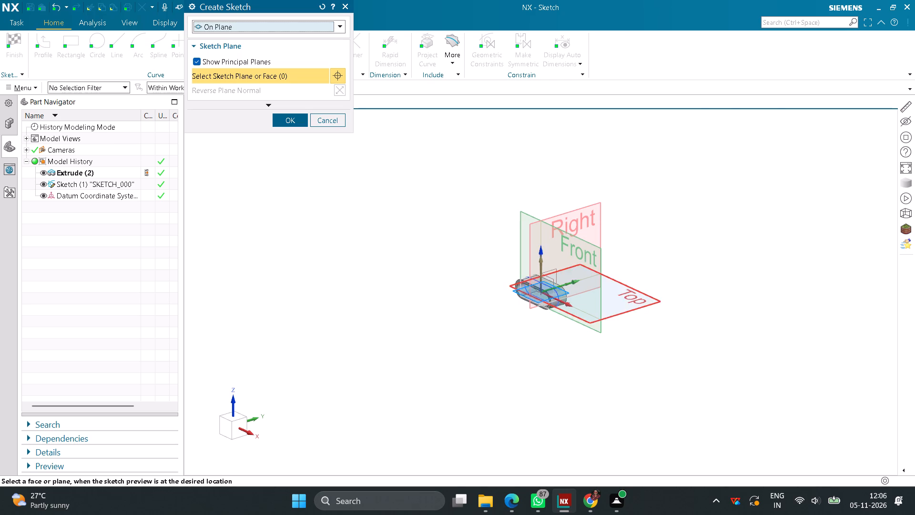
scroll(518, 282, up, 5)
click(562, 280)
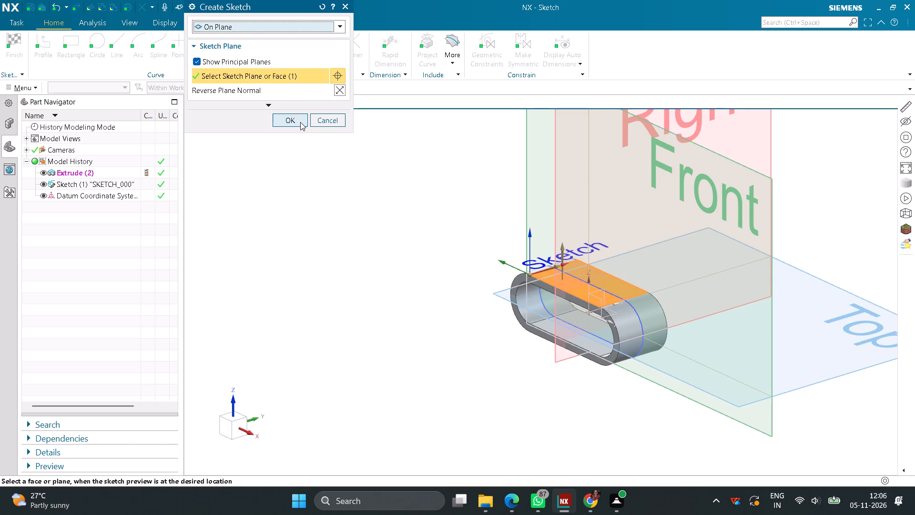
click(299, 121)
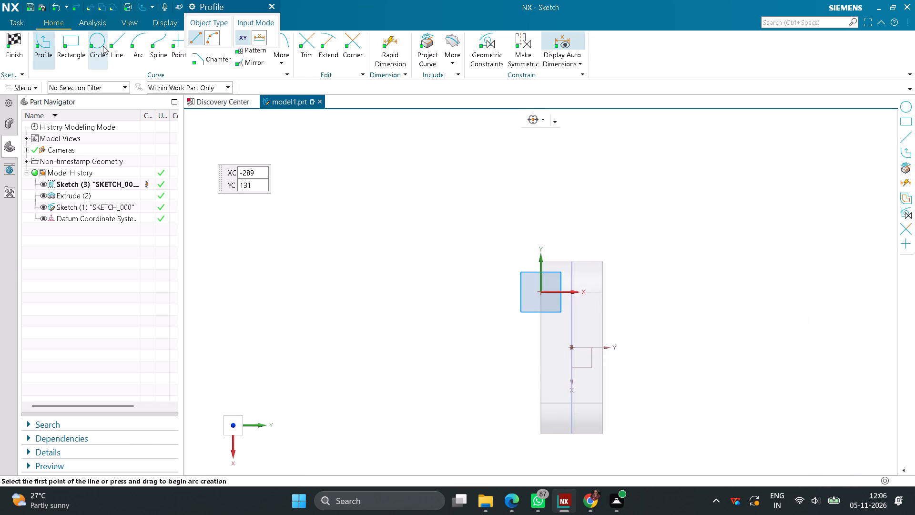
click(103, 46)
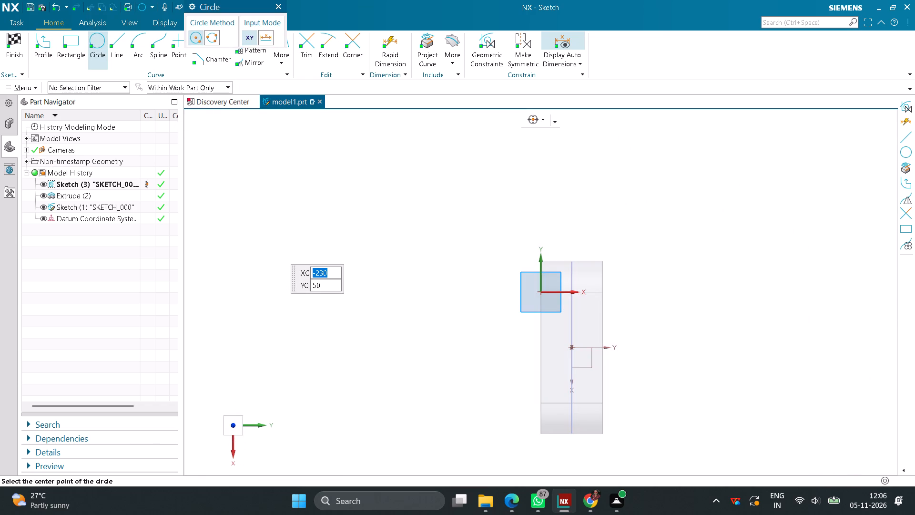
scroll(568, 381, up, 5)
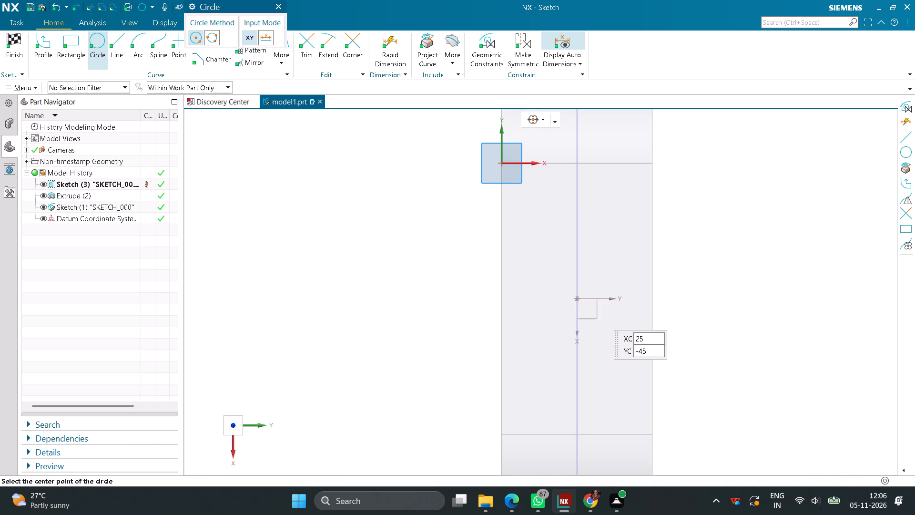
click(578, 300)
text(30)
key(Return)
middle_click(416, 305)
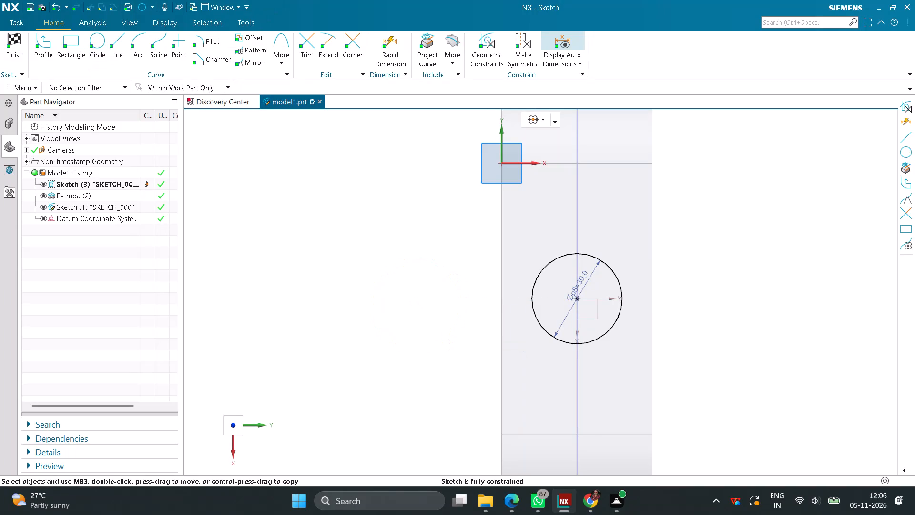
click(15, 40)
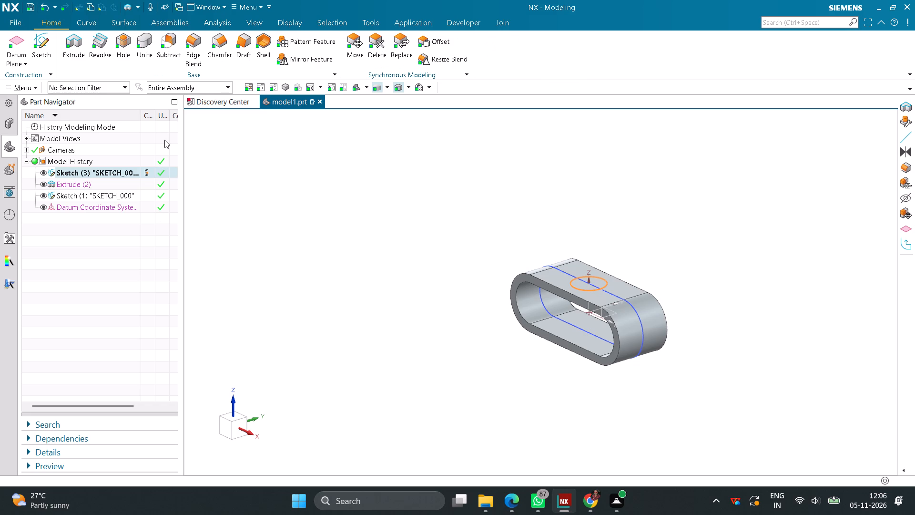
Extrude the circle upward from 0 to 20-7 mm, united with the slot-shaped body.
click(72, 62)
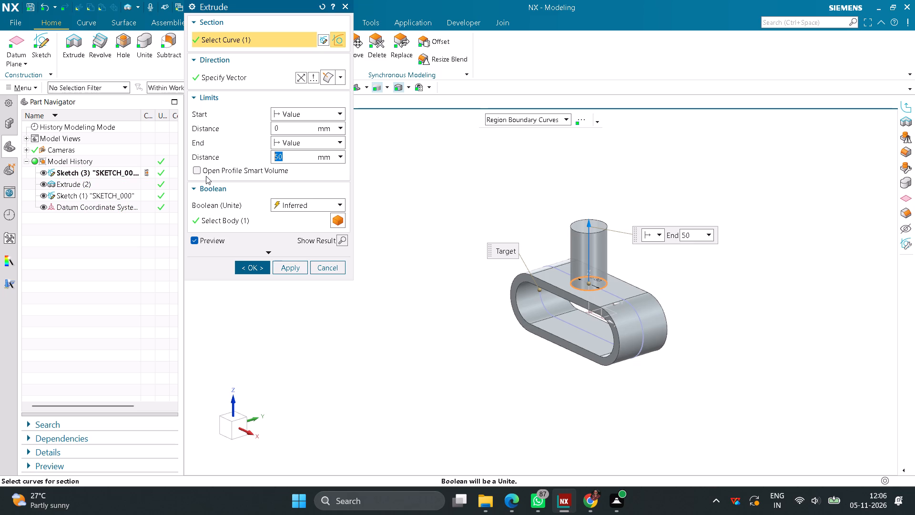
text(20-)
key(7)
key(Return)
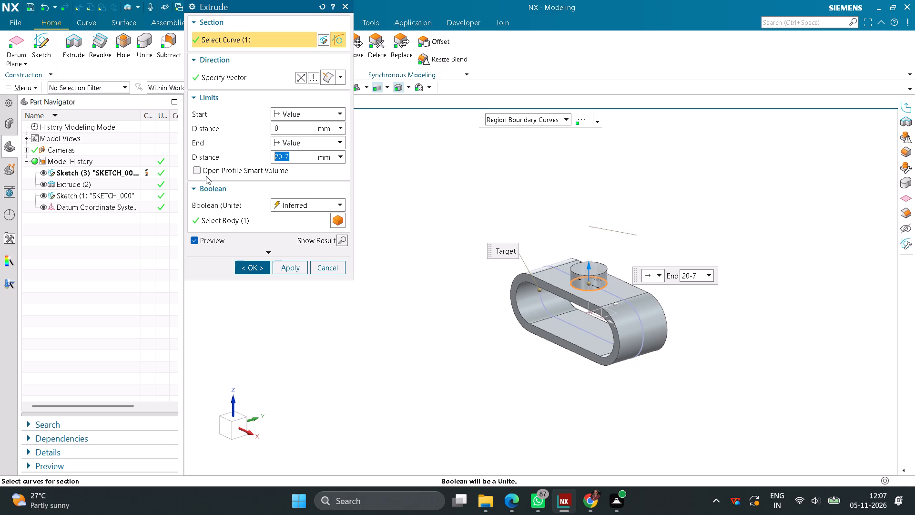
click(256, 269)
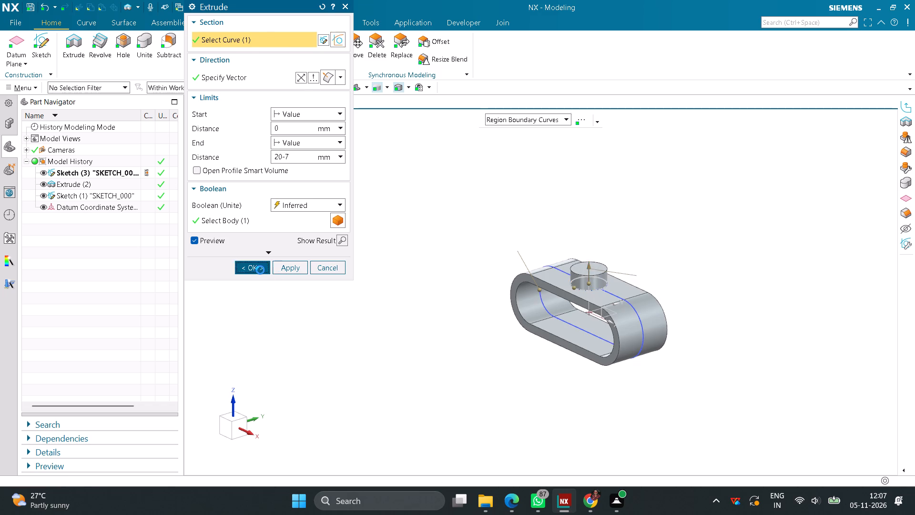
Sketch a 20 mm diameter circle on the boss's top face, centred on the sketch origin, and finish the sketch.
click(50, 55)
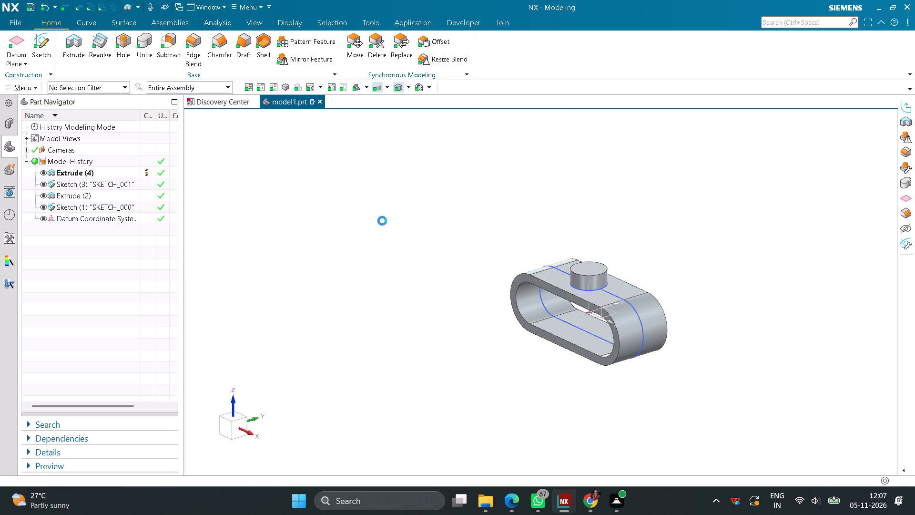
scroll(599, 268, up, 4)
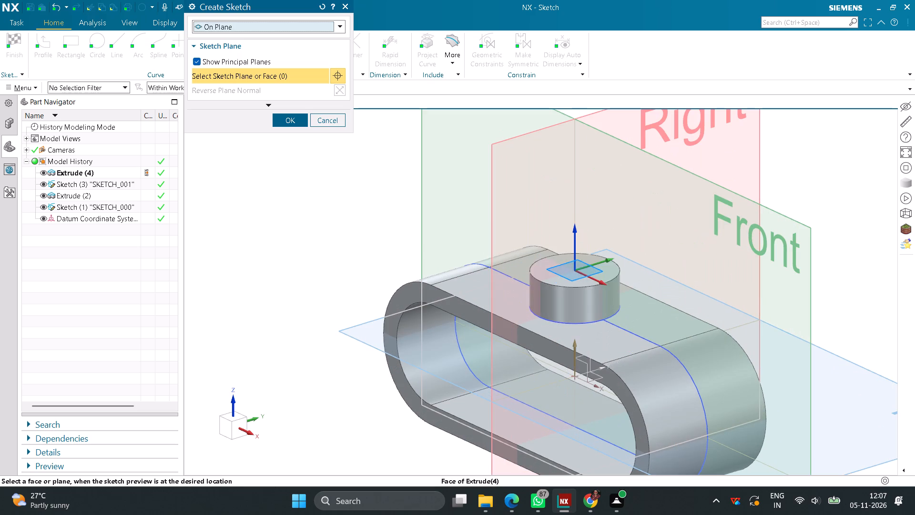
click(597, 270)
click(297, 126)
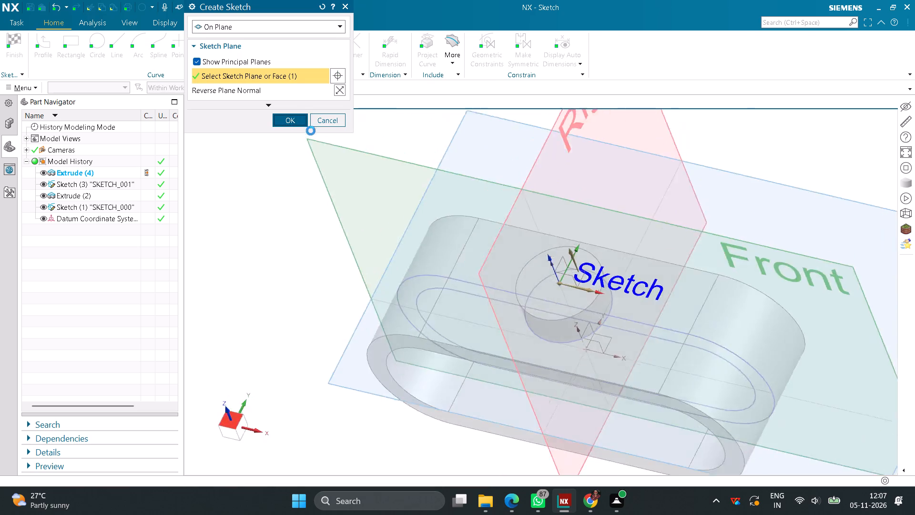
click(100, 43)
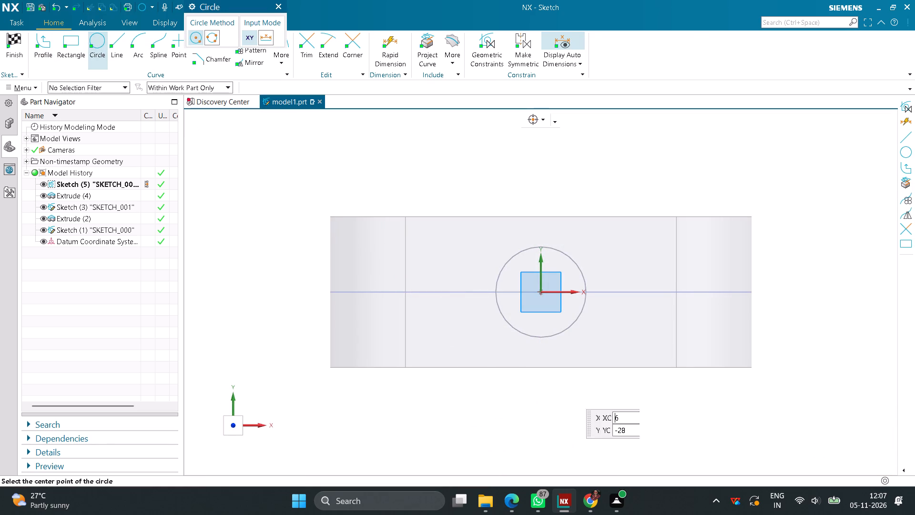
scroll(558, 318, up, 3)
click(526, 264)
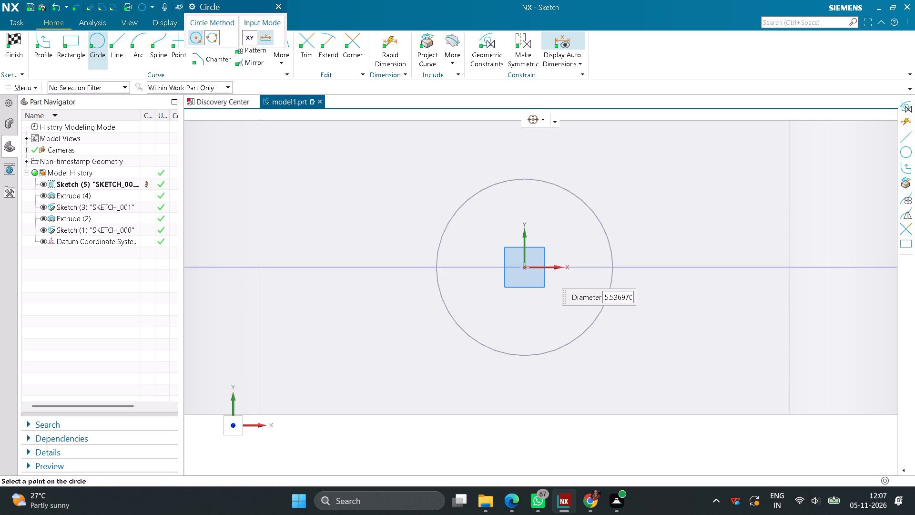
text(20)
key(Return)
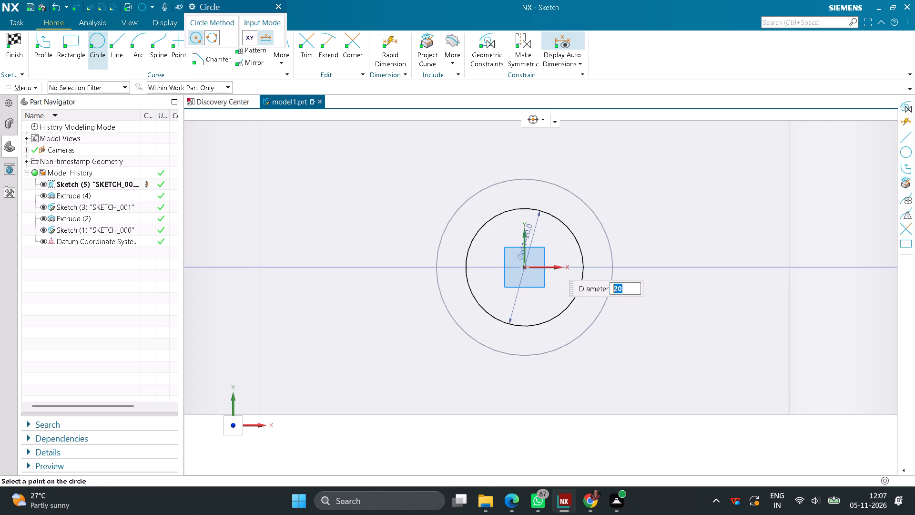
scroll(530, 247, down, 6)
middle_click(511, 349)
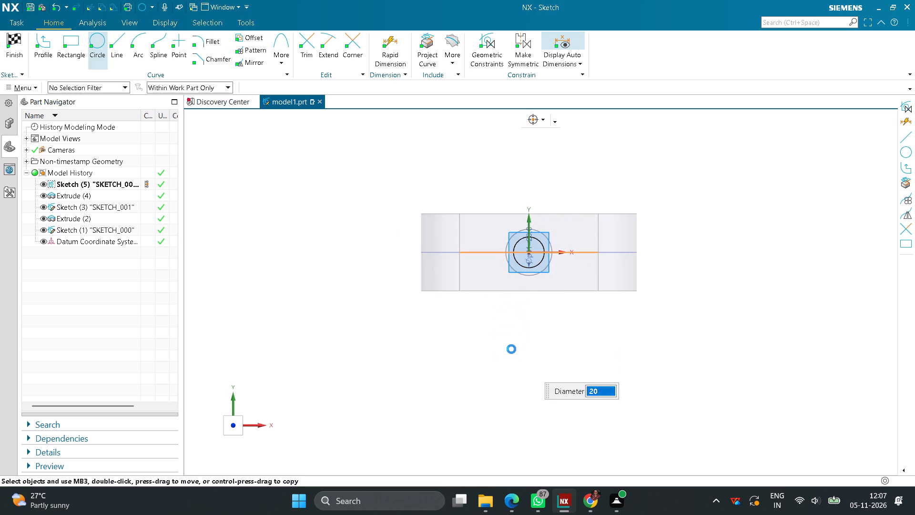
click(21, 42)
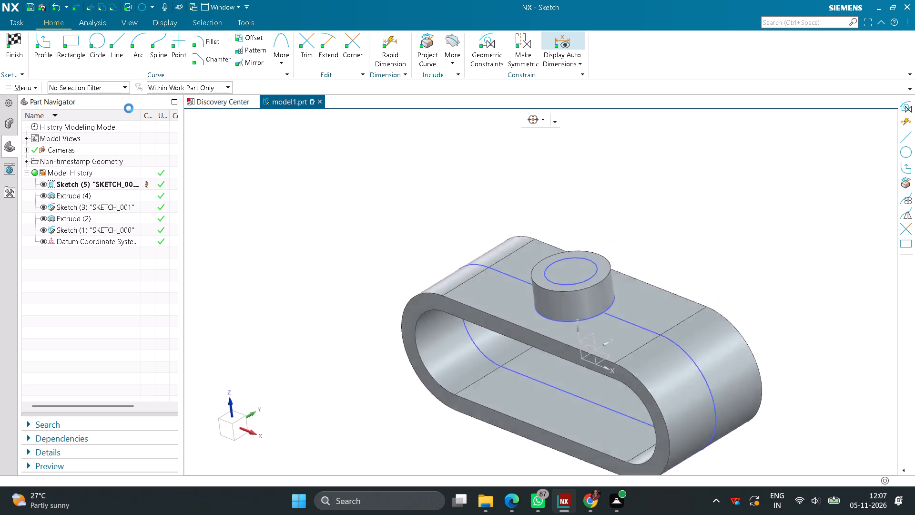
Extrude the 20 mm circle downward in the reversed direction from 0 mm Until Next, subtracting it from the body.
click(79, 45)
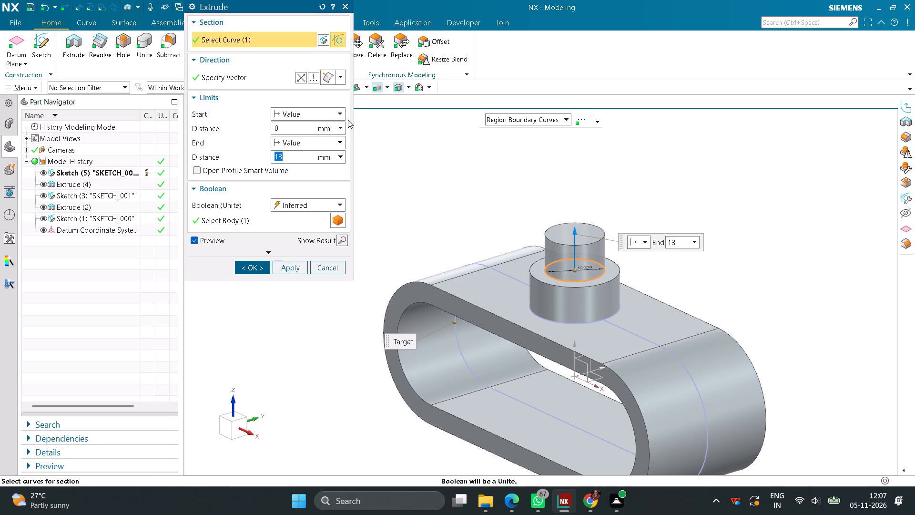
click(303, 81)
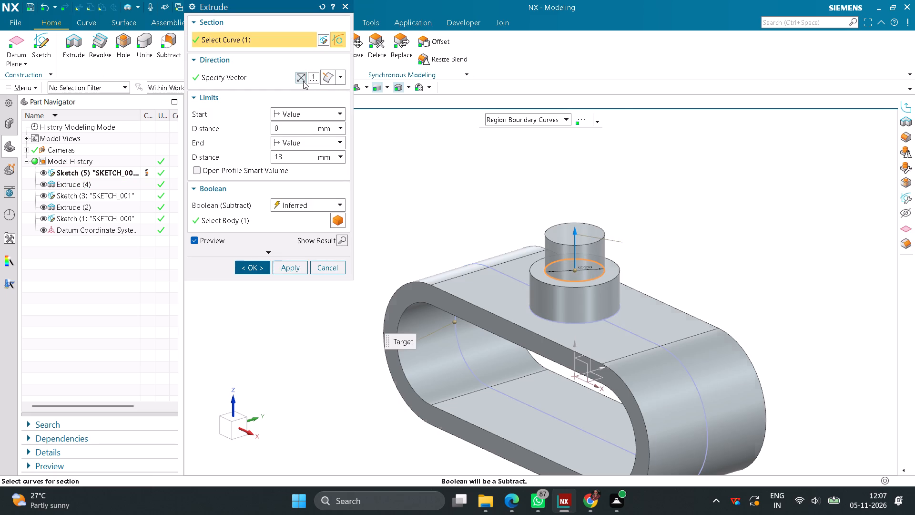
click(333, 144)
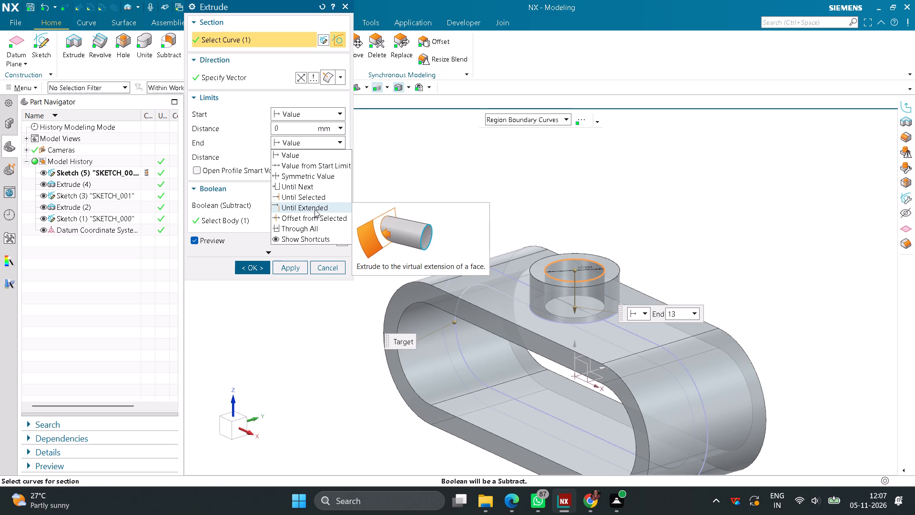
click(300, 185)
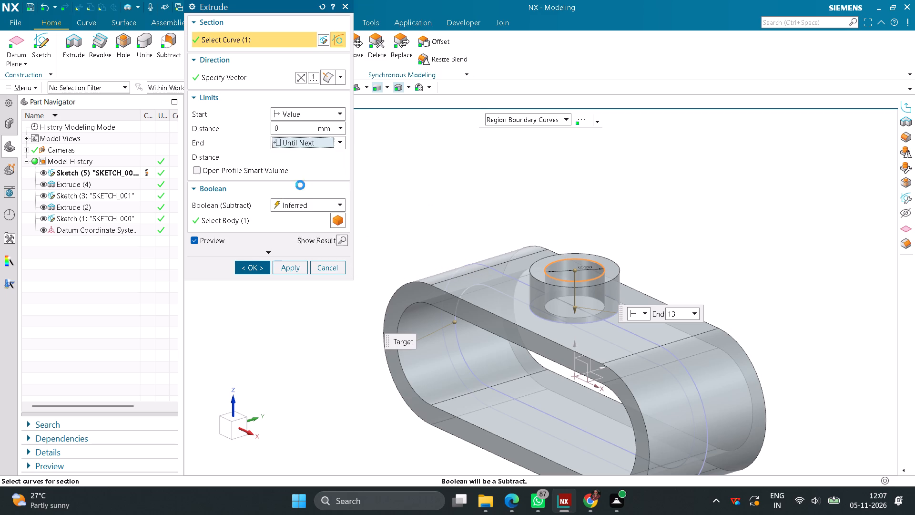
click(262, 247)
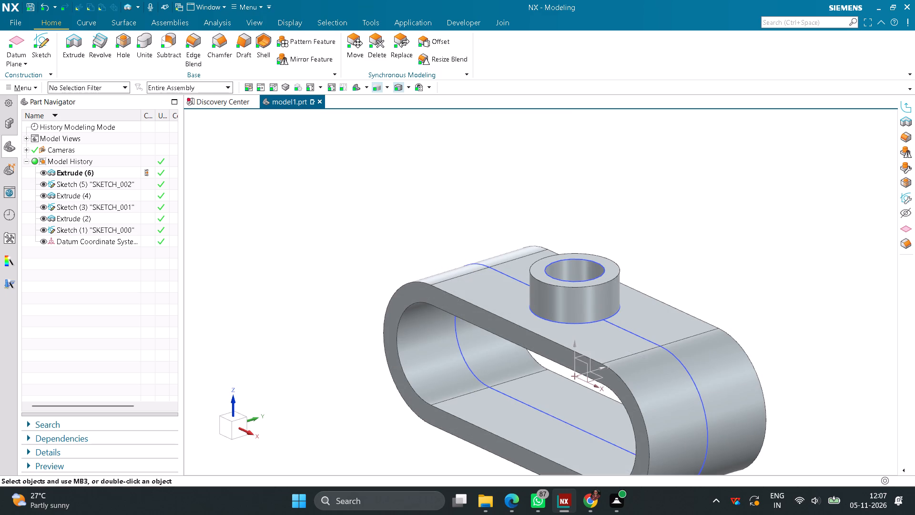
Create a sketch on the Front plane and finish it without drawing any curves.
click(45, 46)
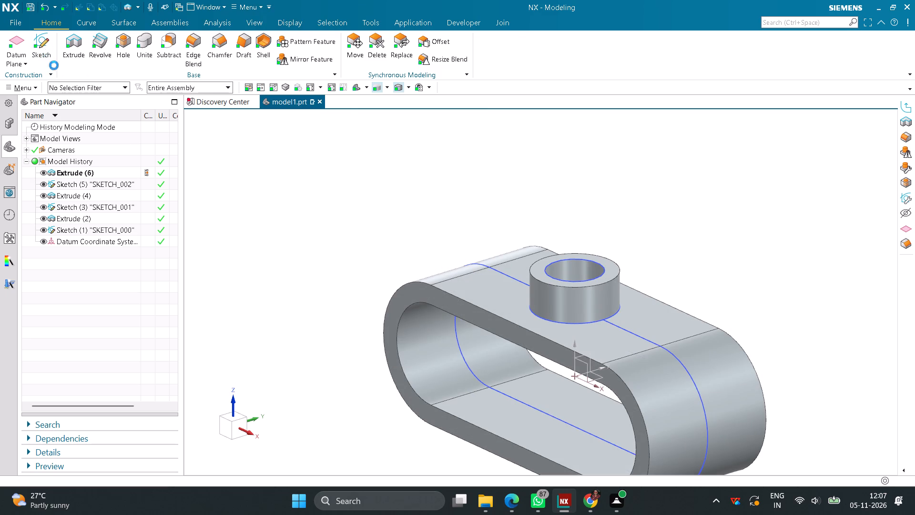
click(424, 204)
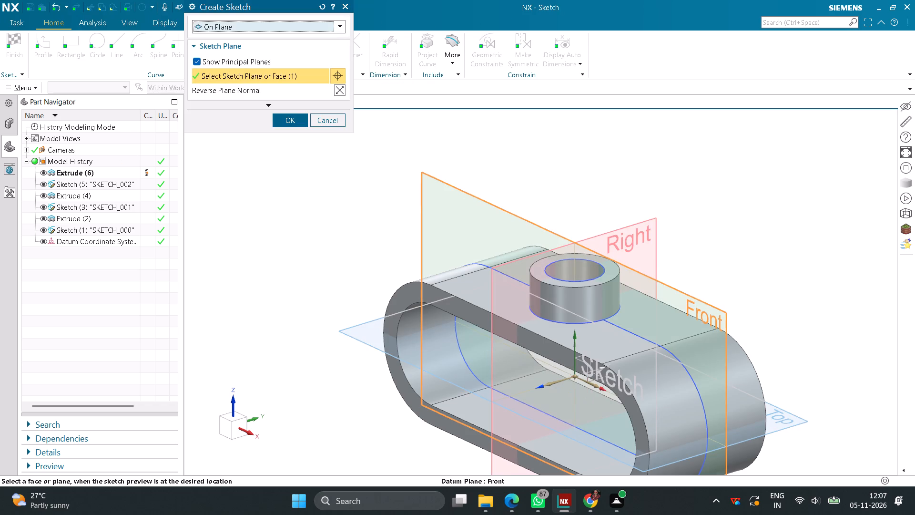
click(294, 123)
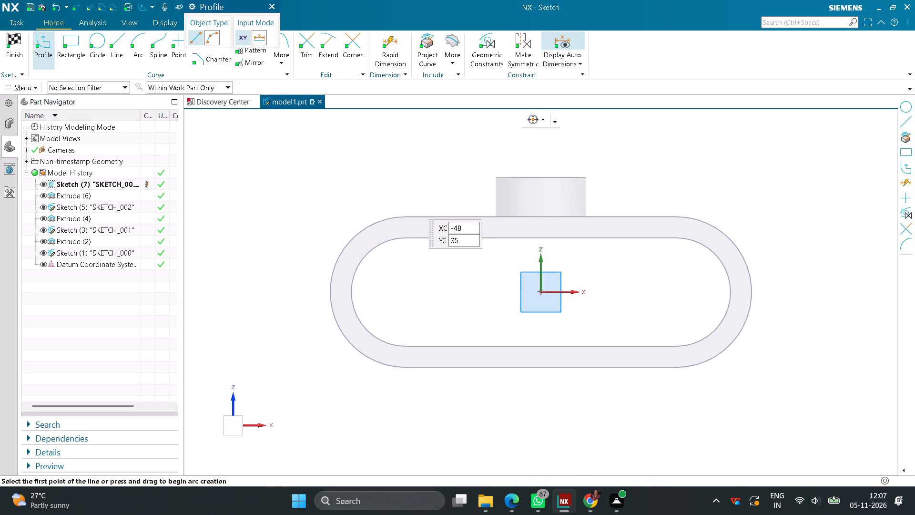
click(118, 50)
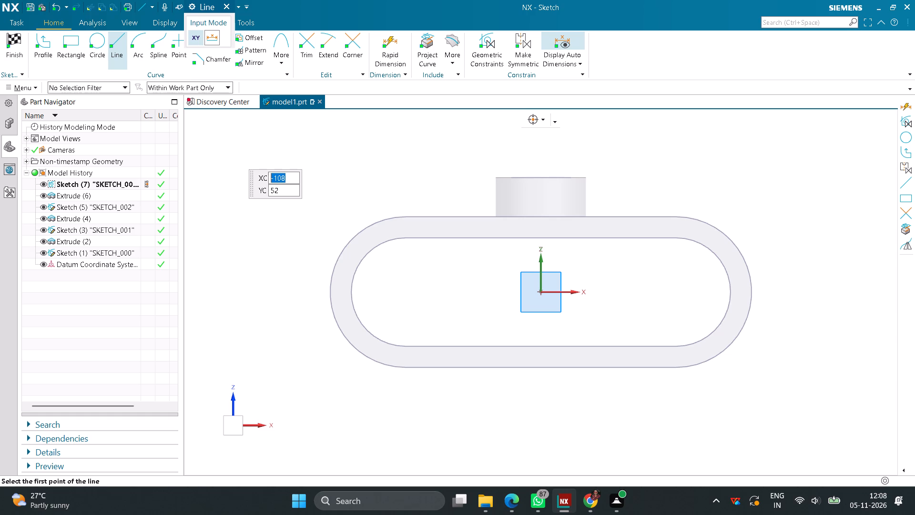
key(Escape)
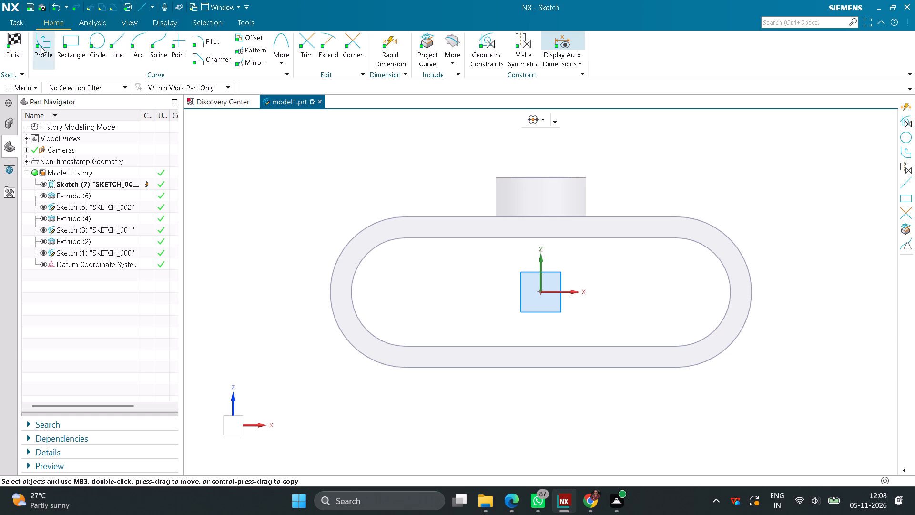
click(17, 43)
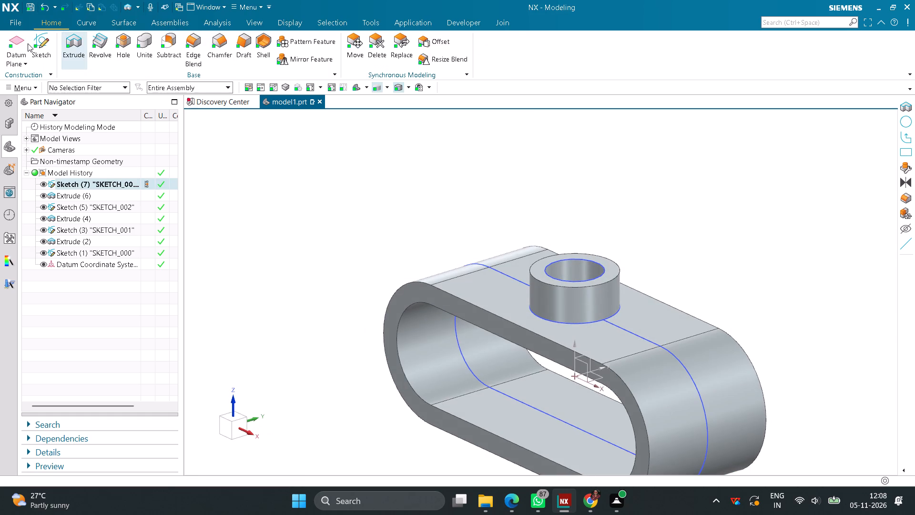
Create a datum plane offset 65 mm from the boss's top face, reversed downward towards the underside of the slot body.
click(20, 39)
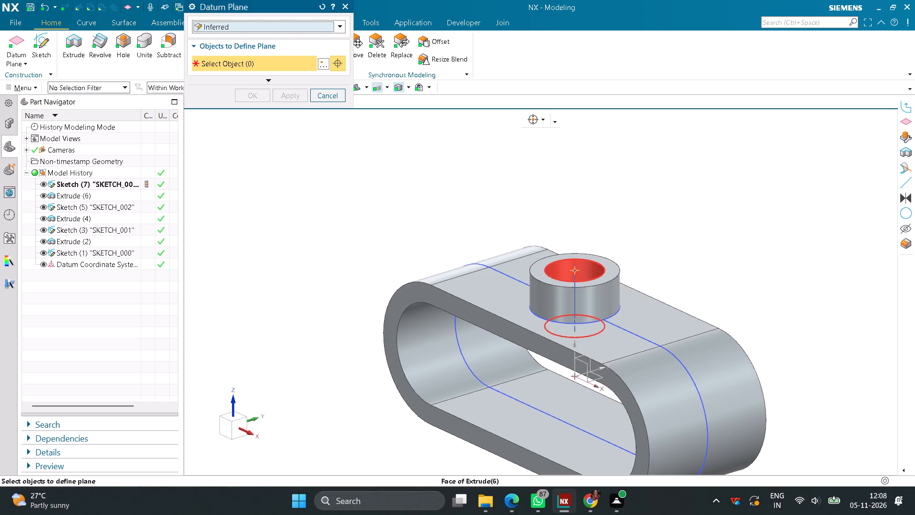
click(604, 276)
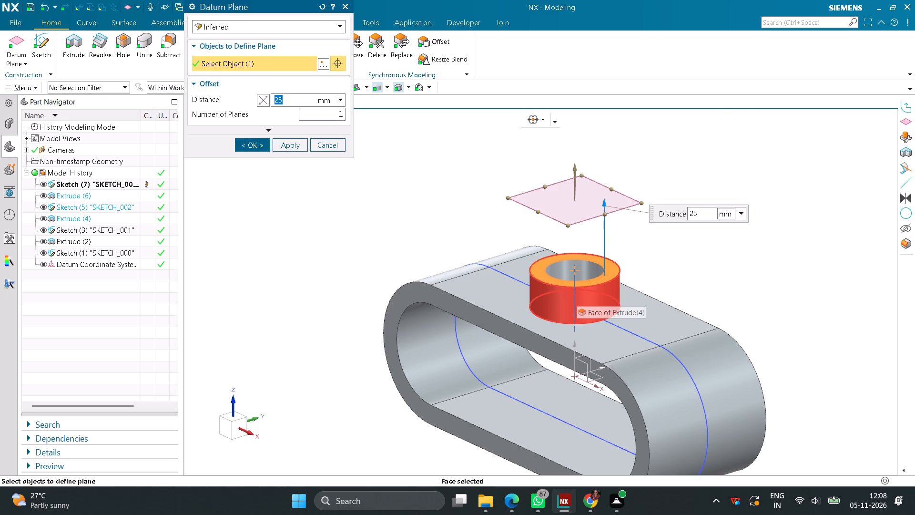
text(65)
key(Return)
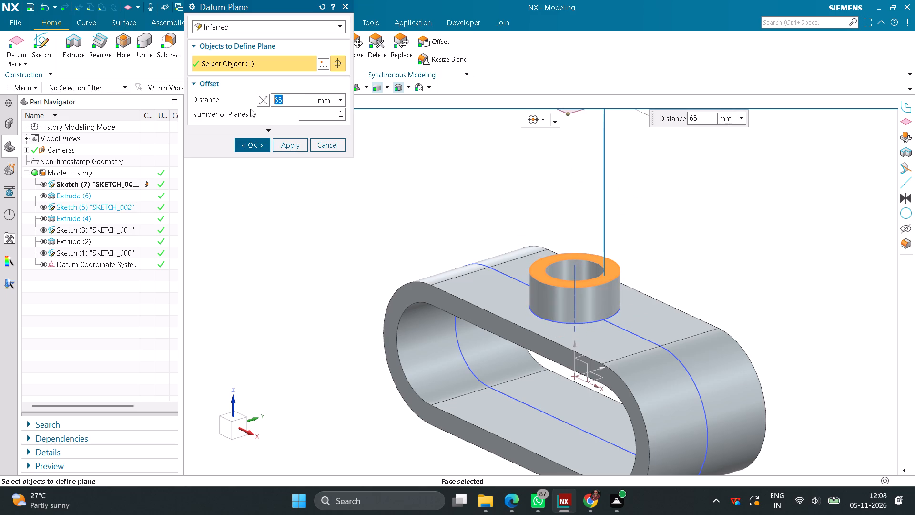
click(261, 103)
scroll(317, 166, down, 4)
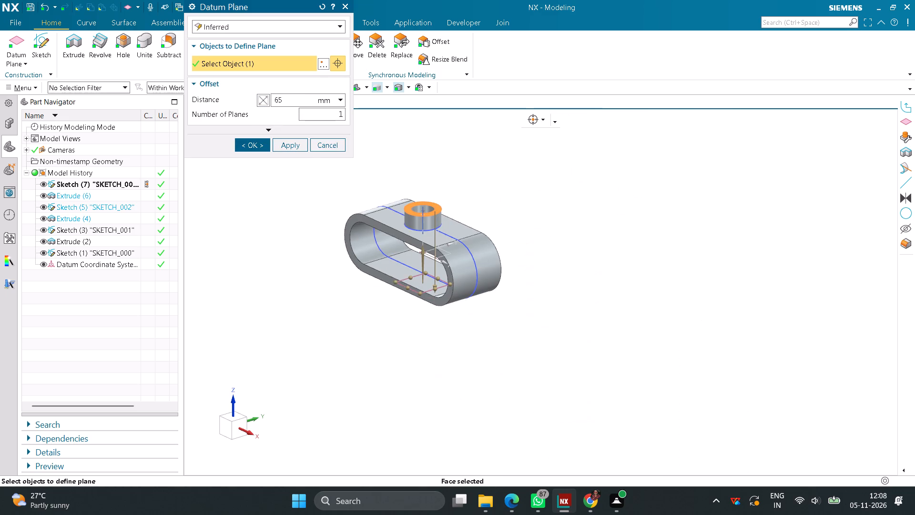
middle_drag(323, 271, 342, 255)
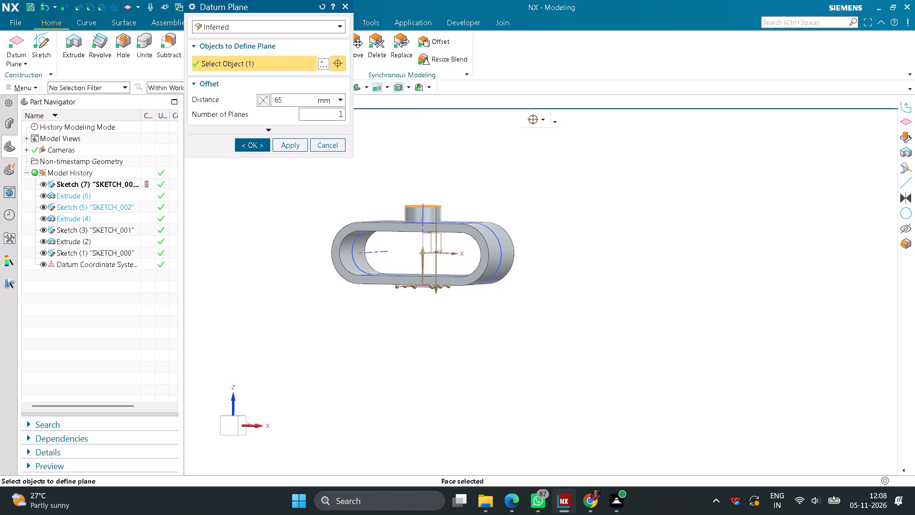
click(255, 151)
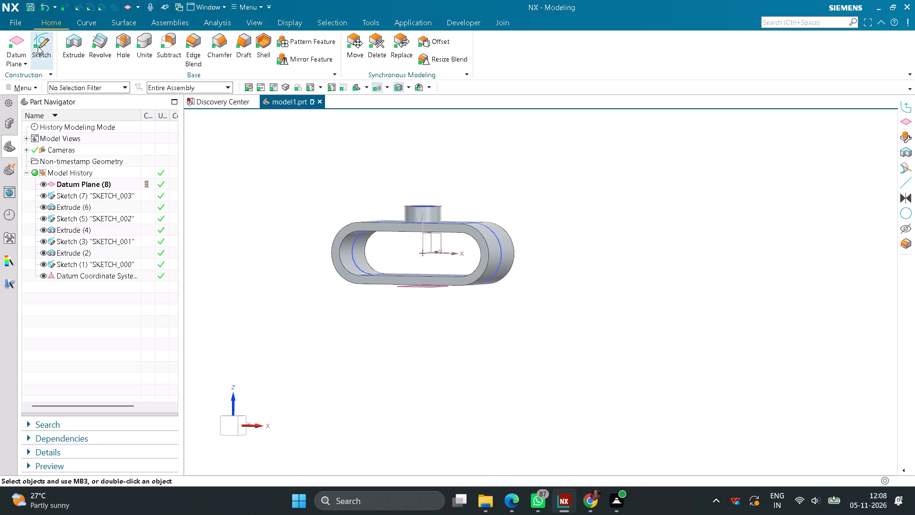
Sketch on the new datum plane beneath the body, project the boss's outer circle onto it, and finish the sketch.
click(38, 46)
middle_drag(382, 352, 380, 300)
scroll(397, 252, up, 3)
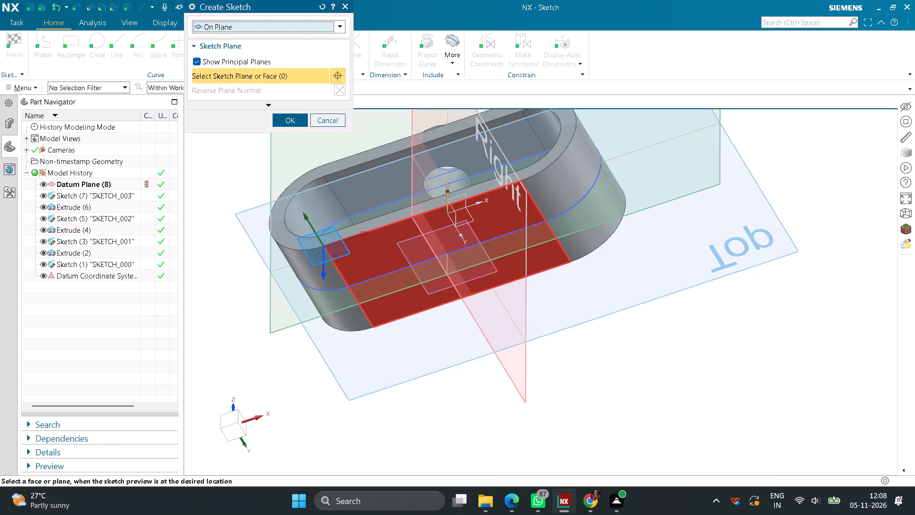
click(405, 241)
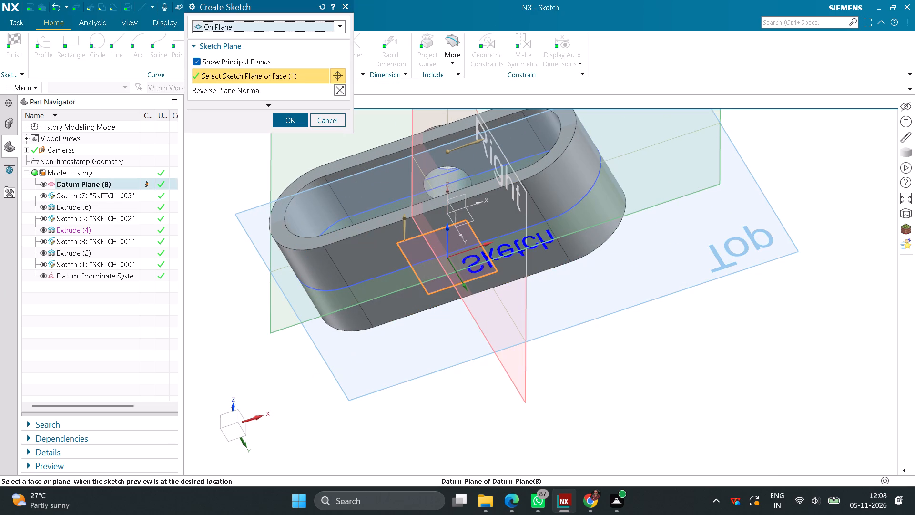
click(297, 124)
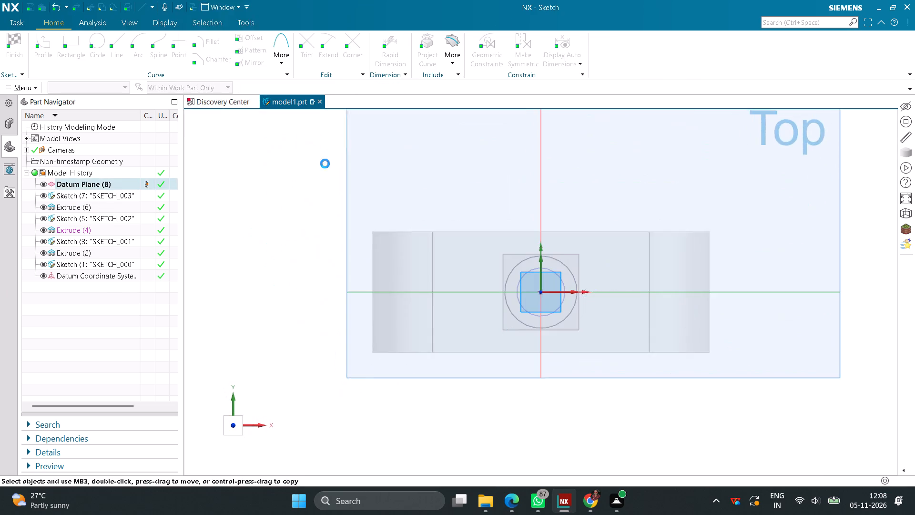
click(424, 45)
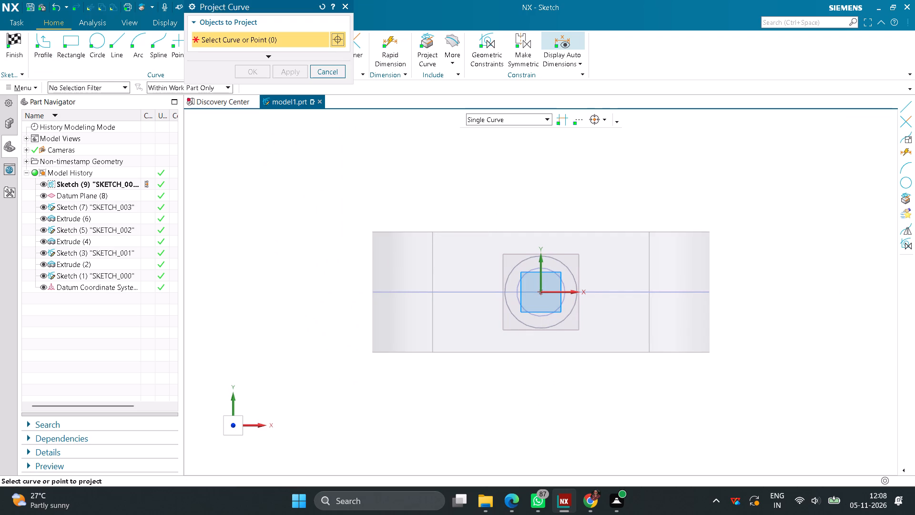
click(519, 264)
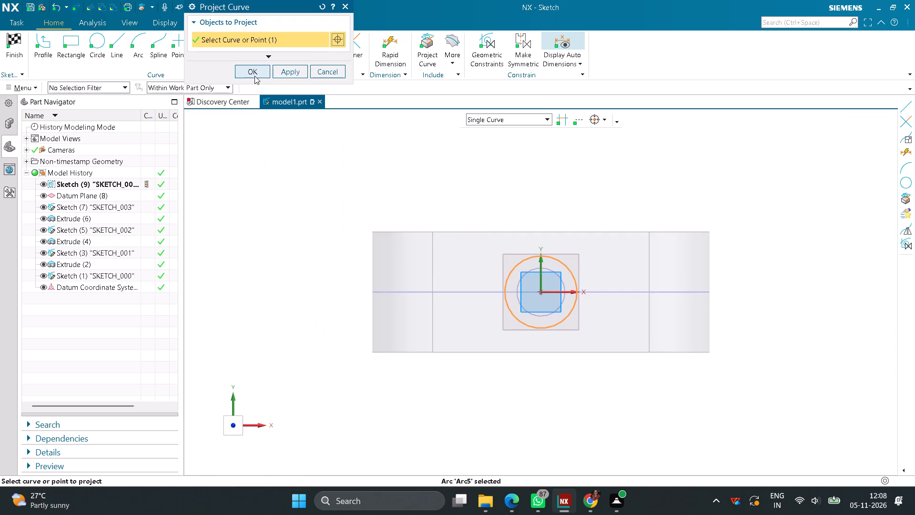
click(254, 75)
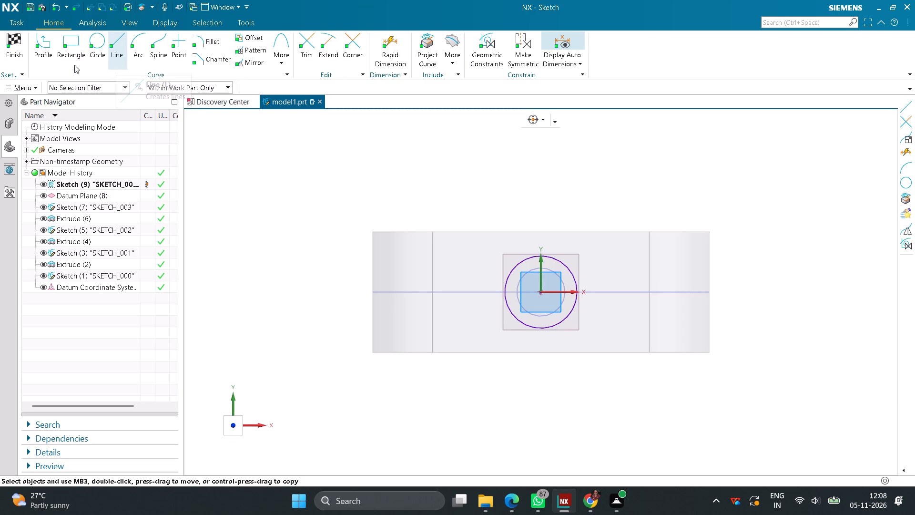
click(15, 44)
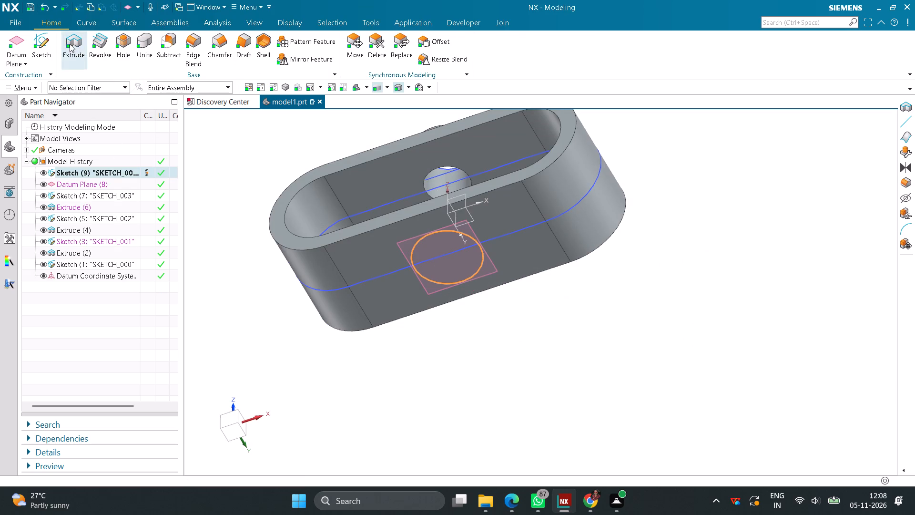
Extrude the projected boss circle from 0 mm Until Extended to the slot body's flat underside face, with an inferred unite.
click(68, 41)
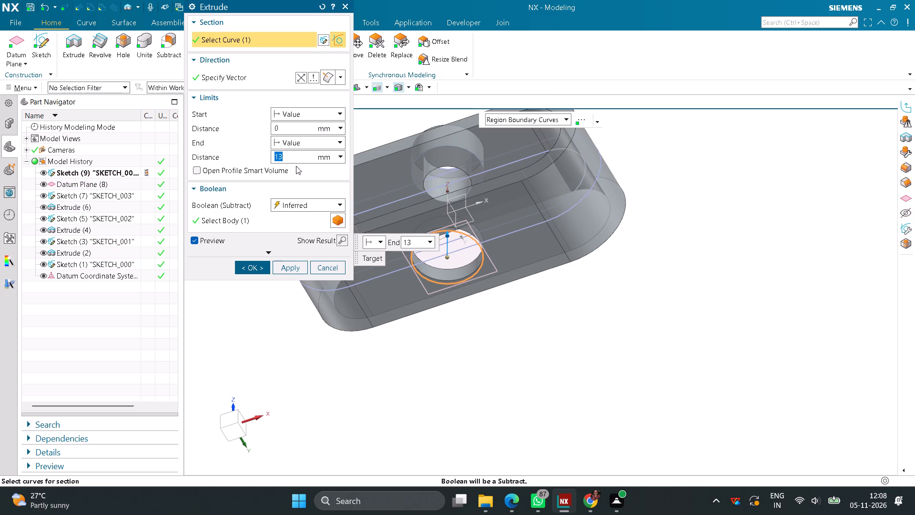
click(339, 143)
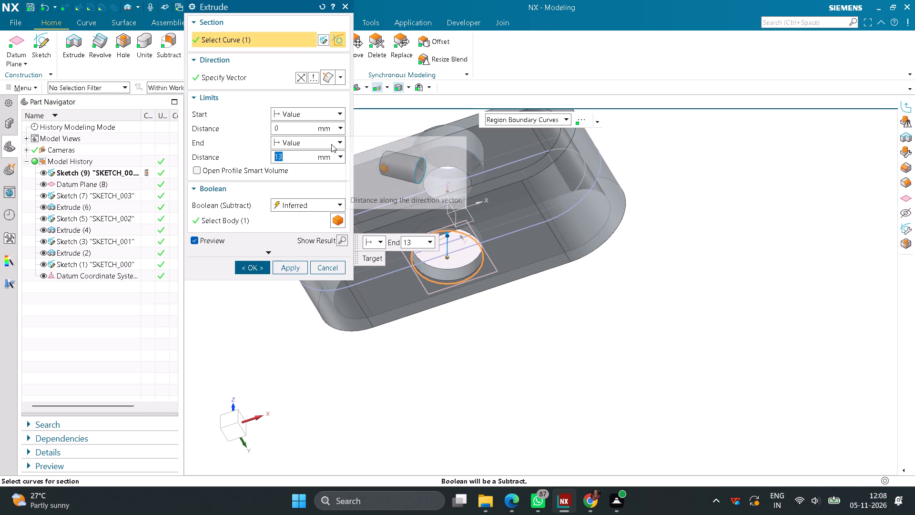
click(324, 205)
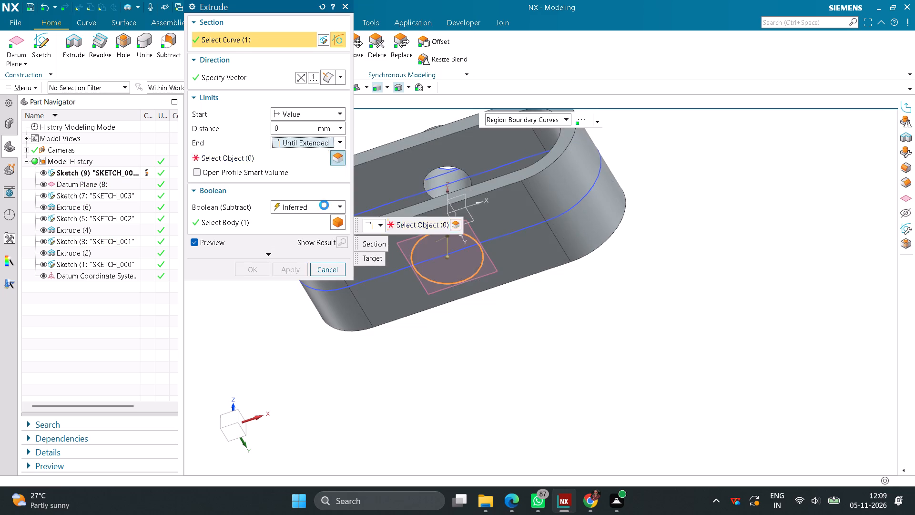
click(519, 239)
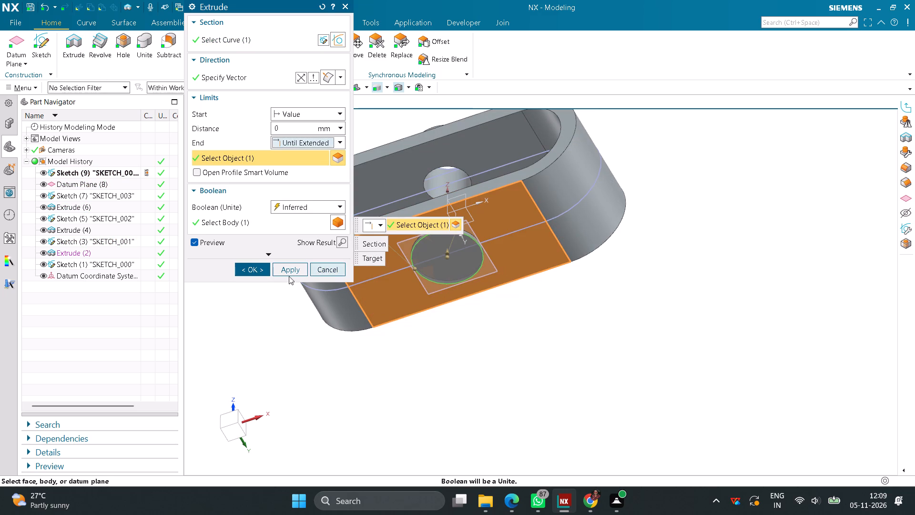
click(254, 273)
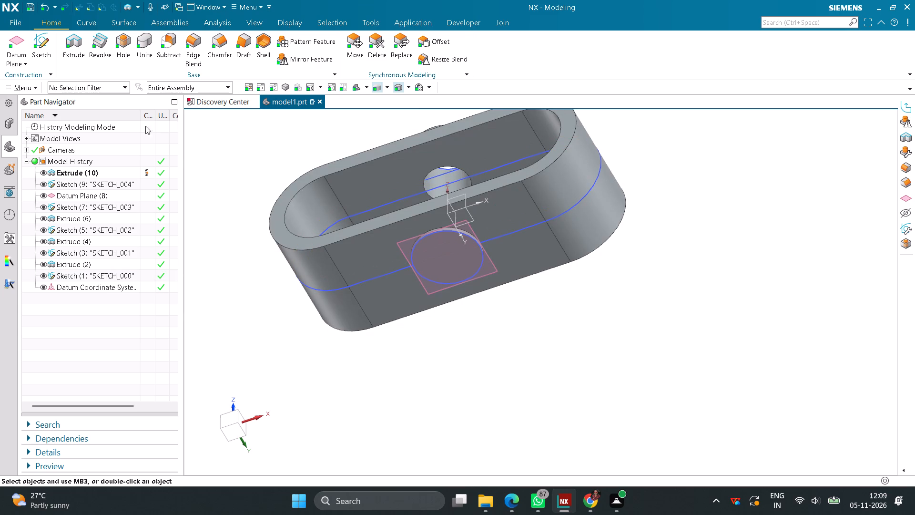
Sketch on the bottom disc's outer face, project the bore's 20 mm circle onto it, and finish the sketch.
click(47, 46)
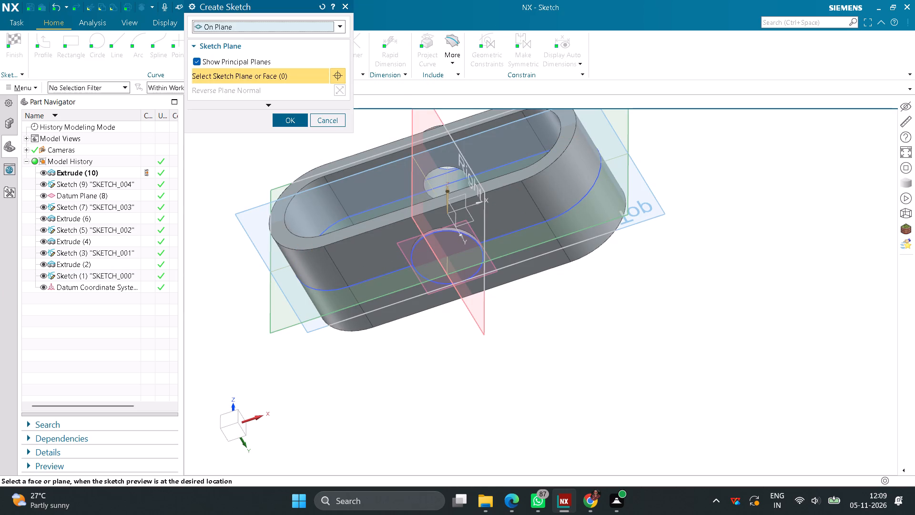
click(426, 256)
click(290, 123)
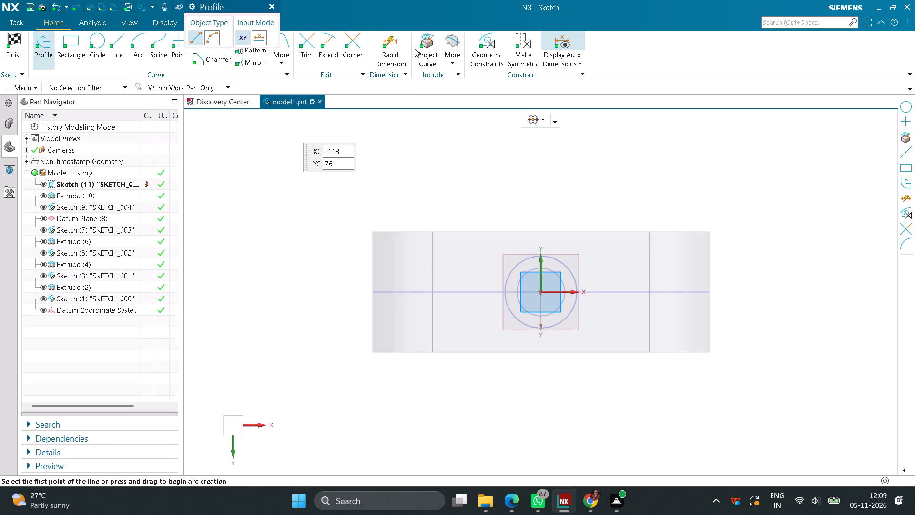
click(418, 48)
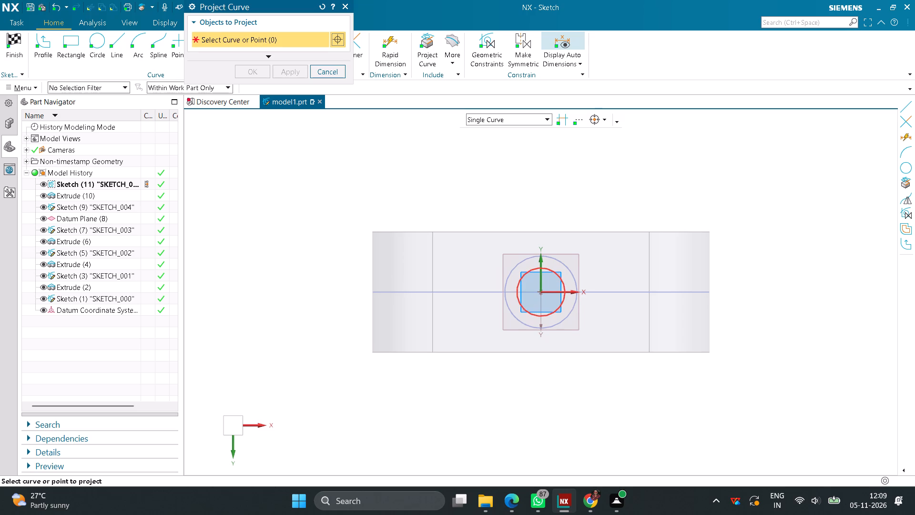
click(555, 269)
click(250, 68)
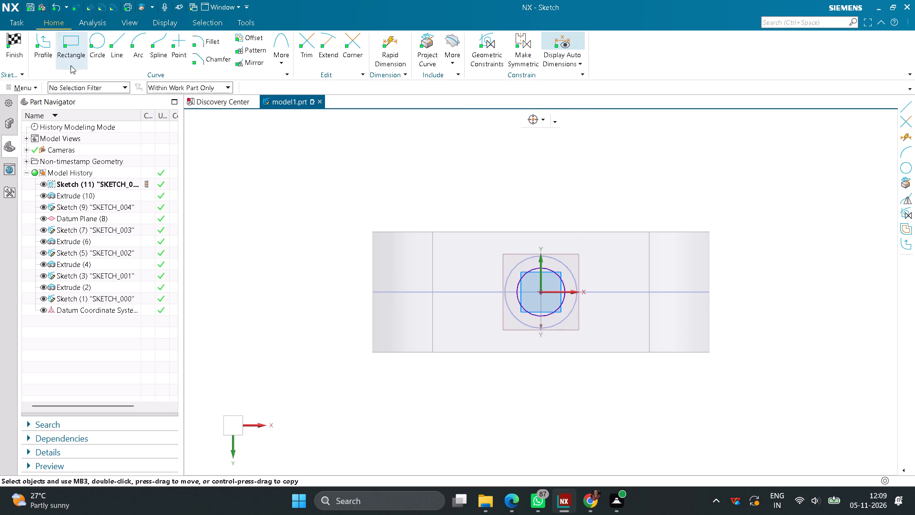
click(13, 38)
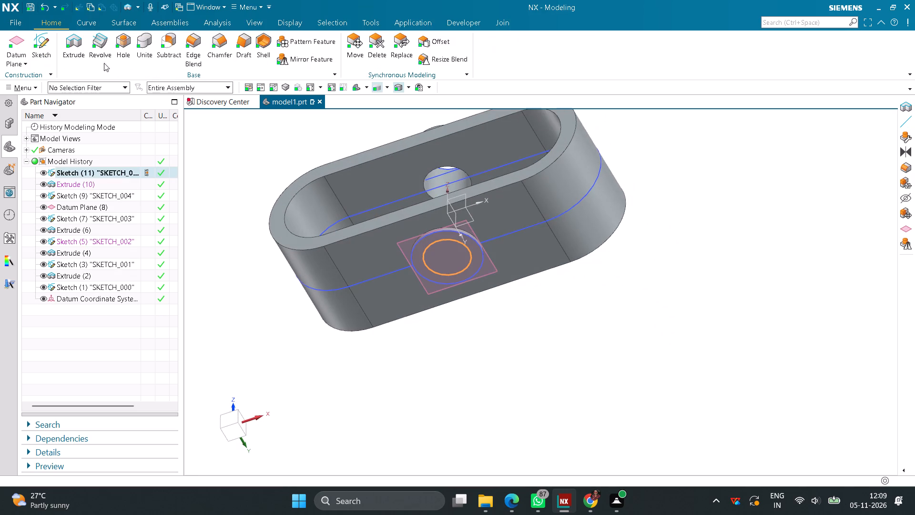
Extrude the projected bore circle in the reversed direction from 0 mm Until Next, subtracting it from the body.
click(76, 48)
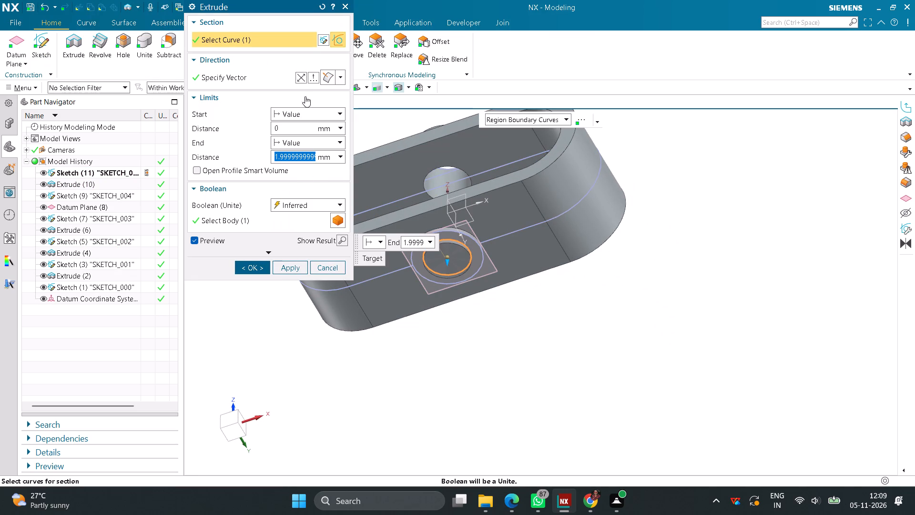
click(298, 76)
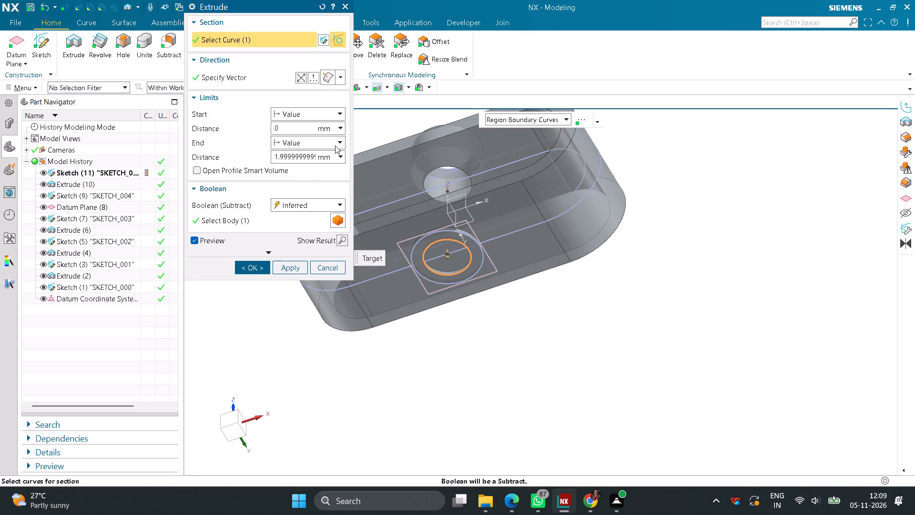
click(335, 144)
click(308, 184)
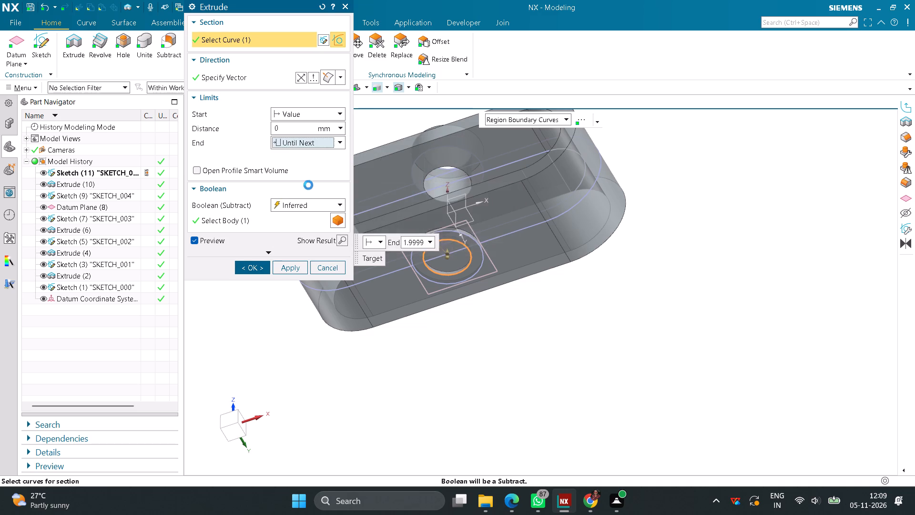
click(263, 248)
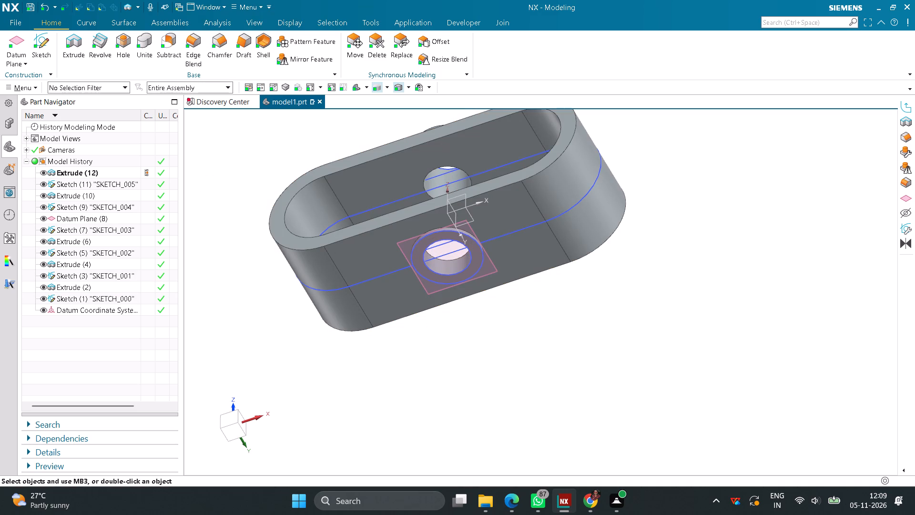
Sketch on the Front plane a sloping line about 28.5 mm long from the boss's top outer corner to the slot body's top edge.
scroll(581, 362, down, 2)
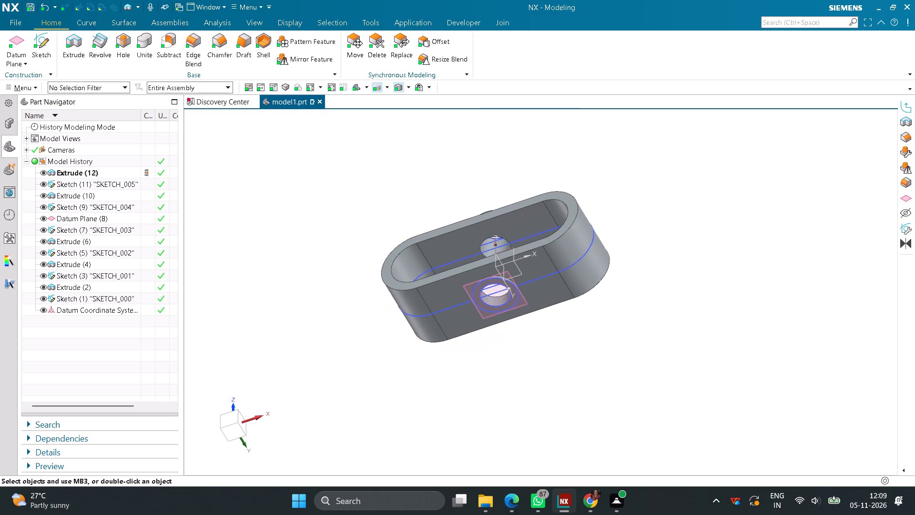
middle_drag(535, 160, 551, 206)
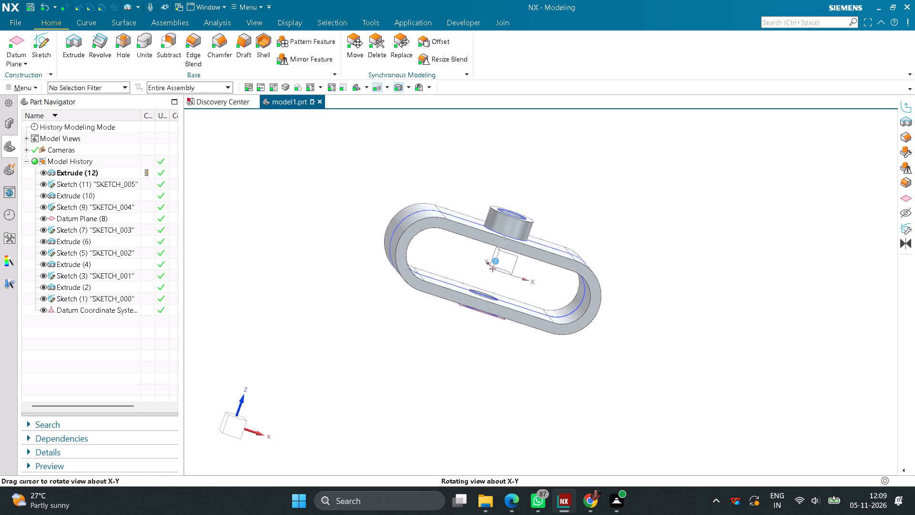
middle_drag(551, 206, 549, 206)
click(46, 46)
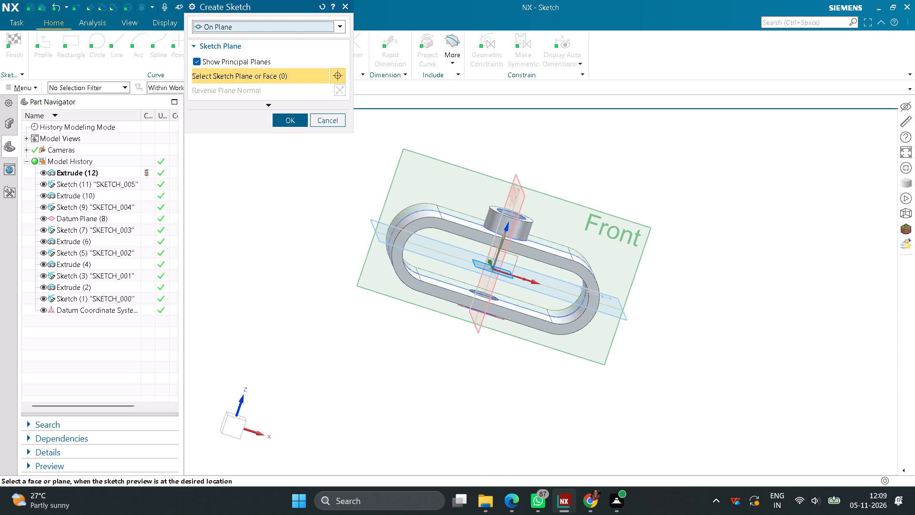
click(391, 171)
click(299, 120)
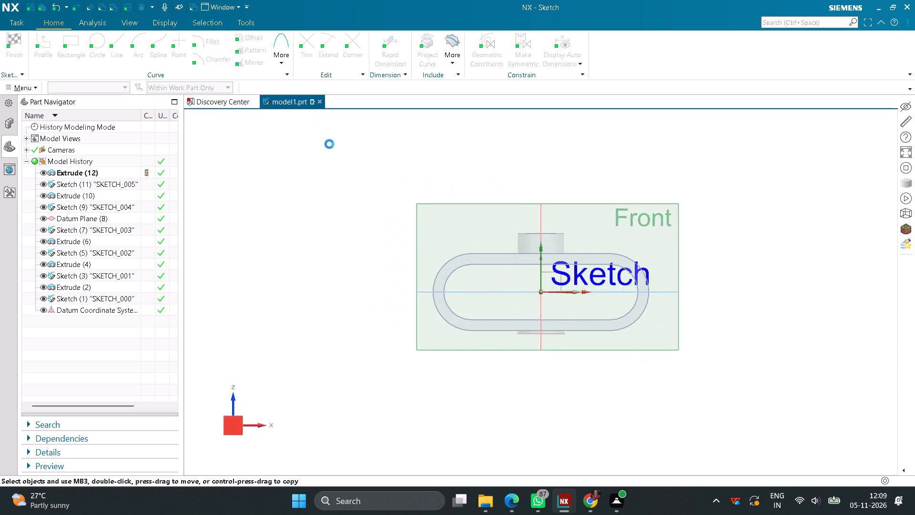
click(120, 53)
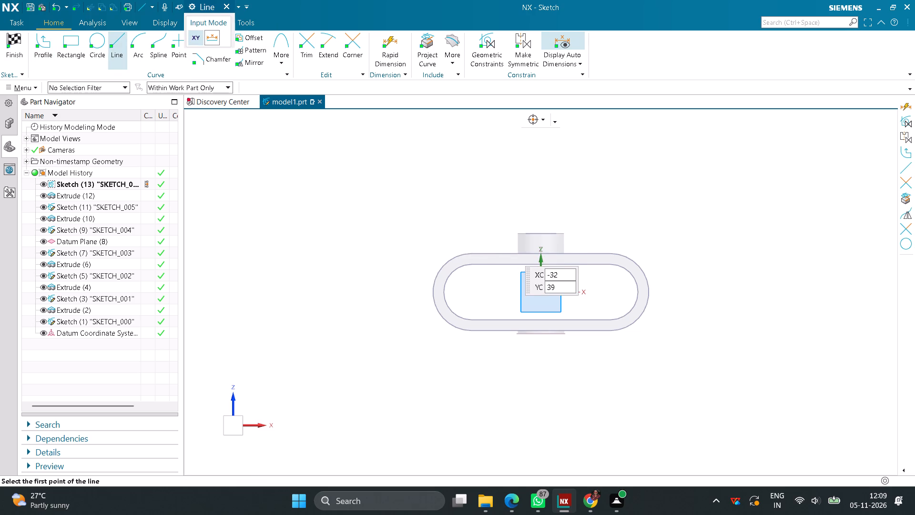
scroll(494, 234, up, 7)
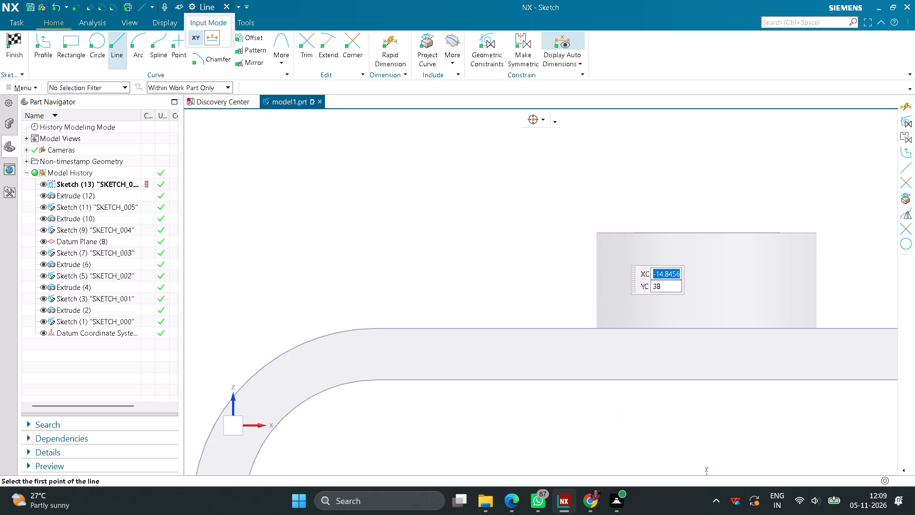
click(591, 232)
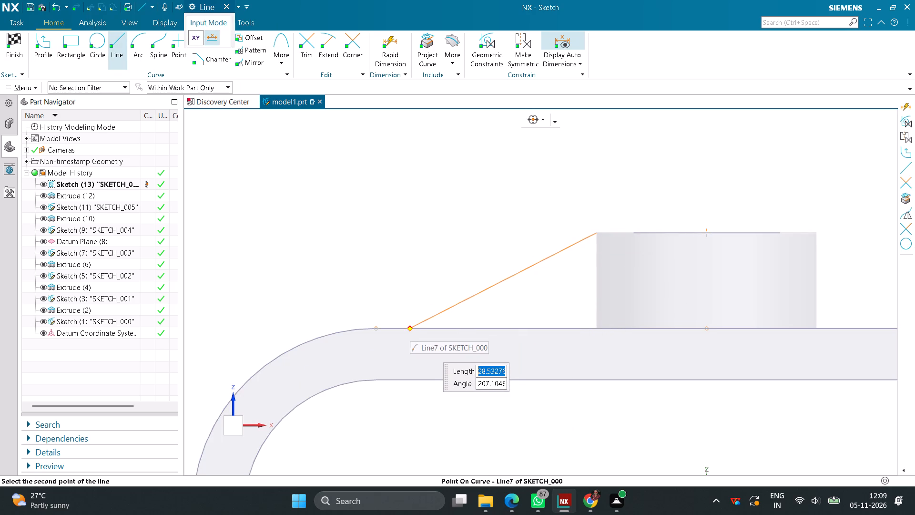
click(410, 329)
middle_click(470, 231)
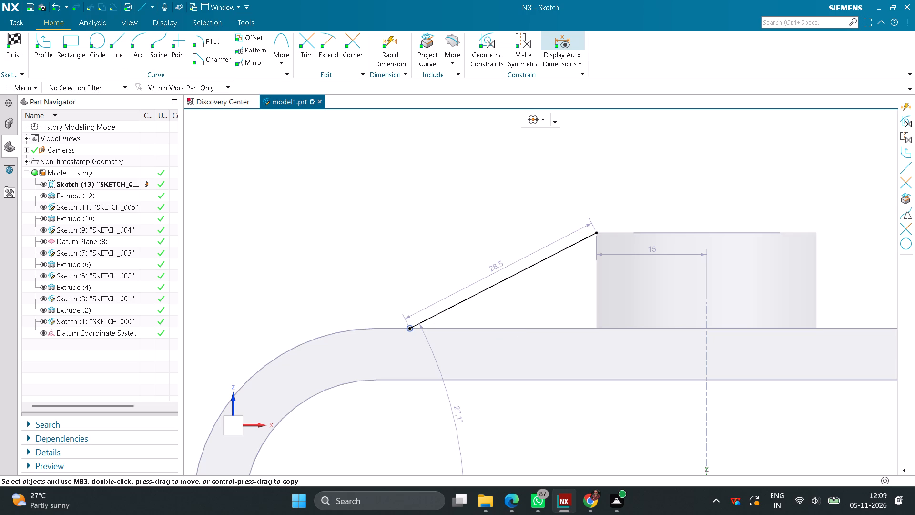
Add an angular dimension of 60° between the sloping line and the sketch's vertical axis.
click(387, 47)
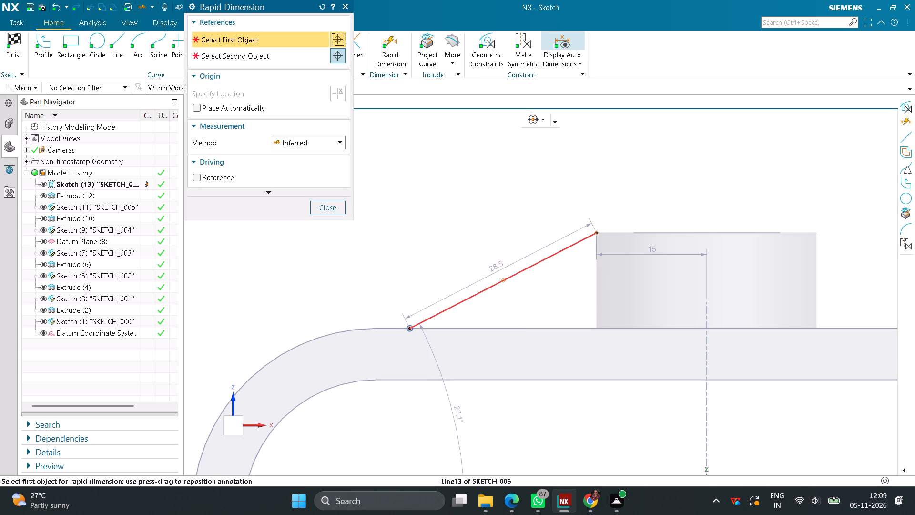
click(559, 250)
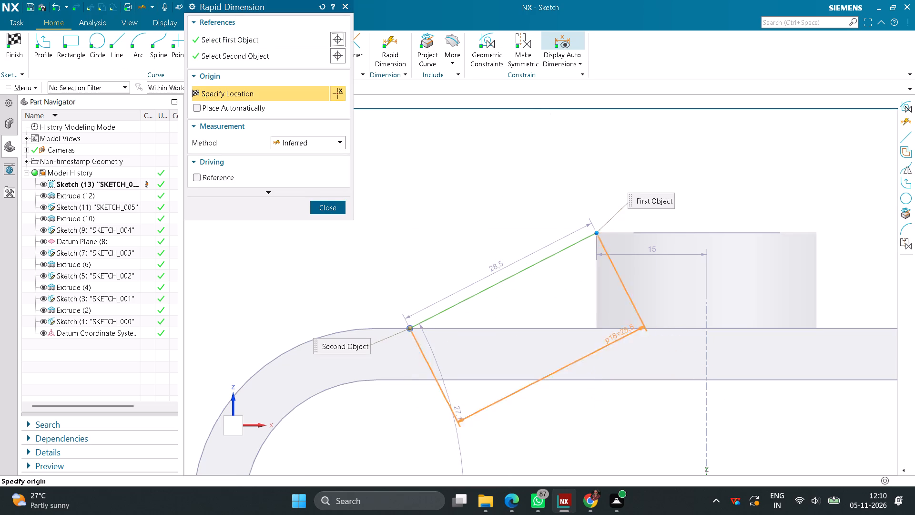
click(339, 140)
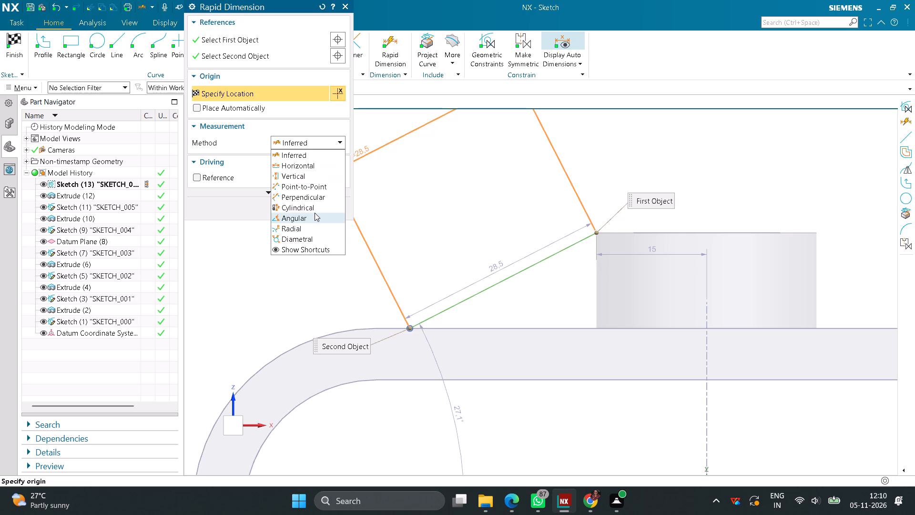
click(315, 212)
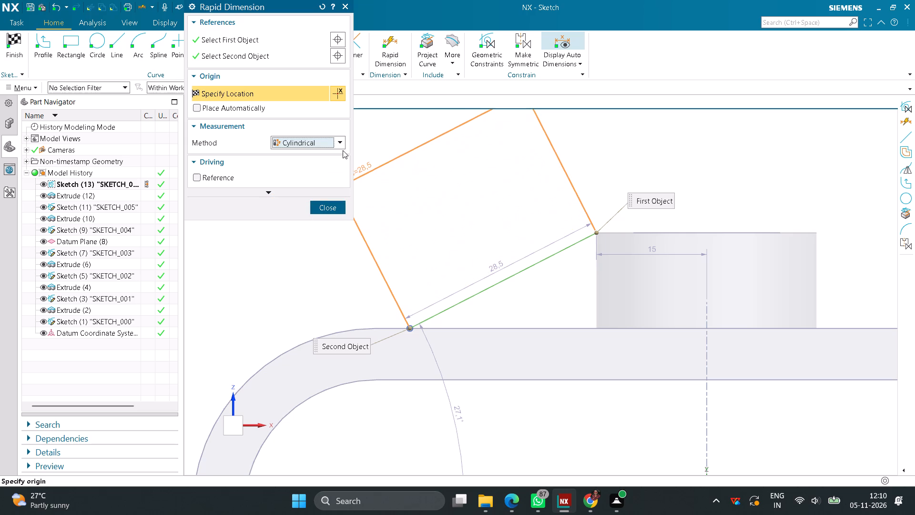
click(342, 142)
click(307, 216)
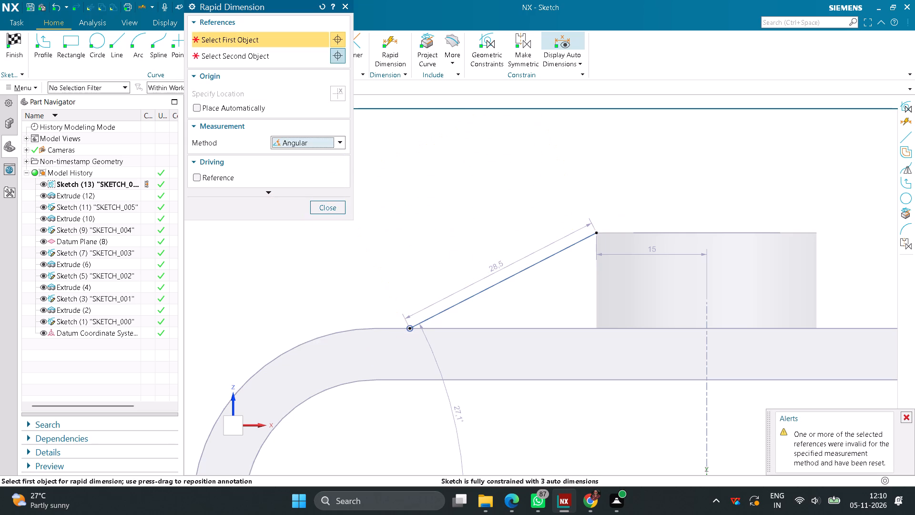
click(529, 266)
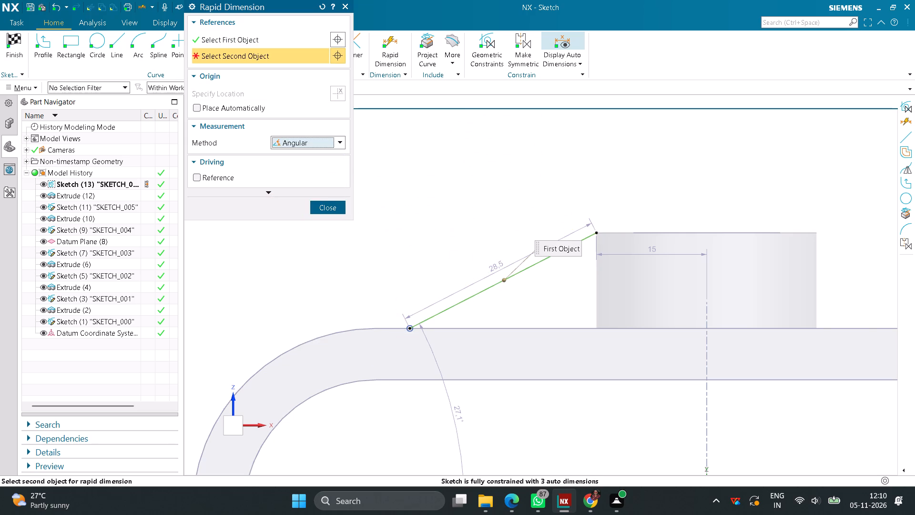
scroll(706, 410, down, 3)
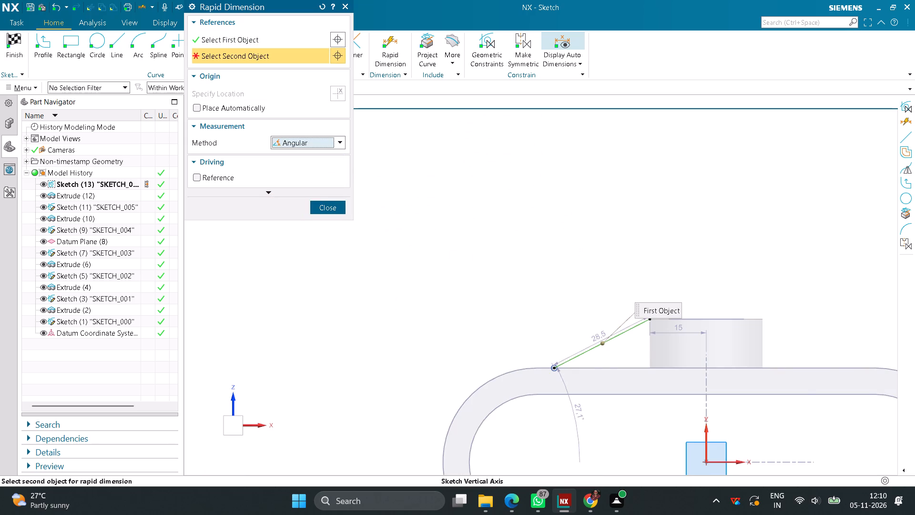
click(705, 429)
click(659, 410)
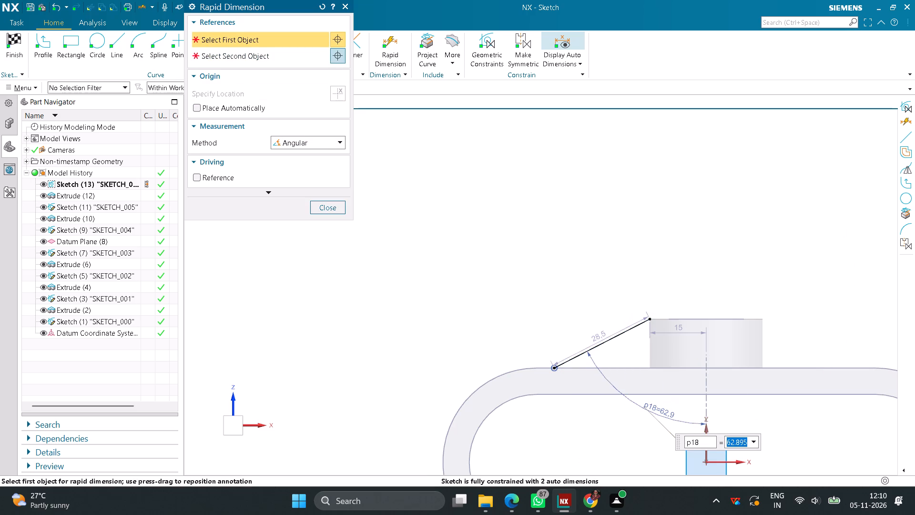
text(60)
key(Return)
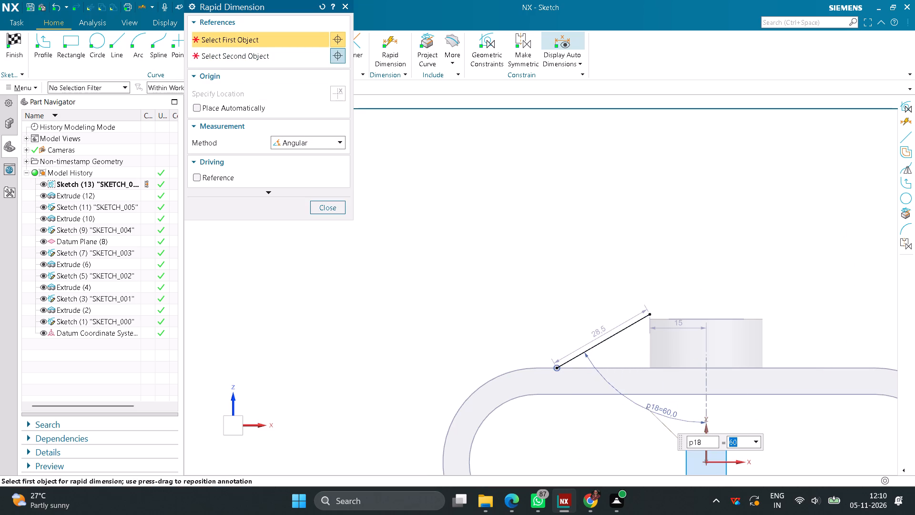
click(332, 206)
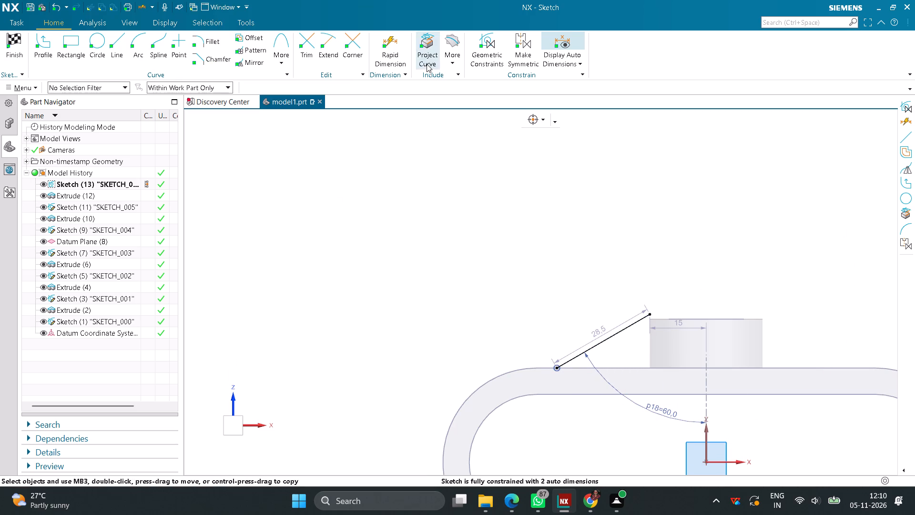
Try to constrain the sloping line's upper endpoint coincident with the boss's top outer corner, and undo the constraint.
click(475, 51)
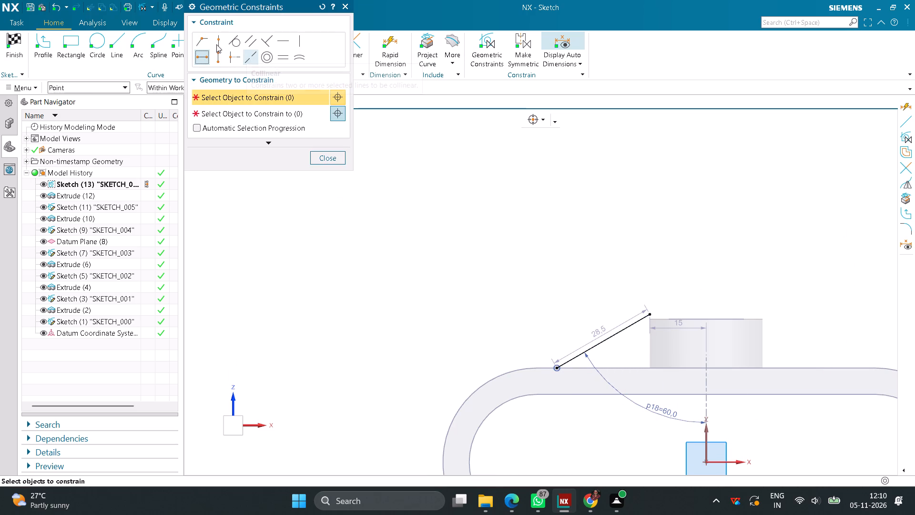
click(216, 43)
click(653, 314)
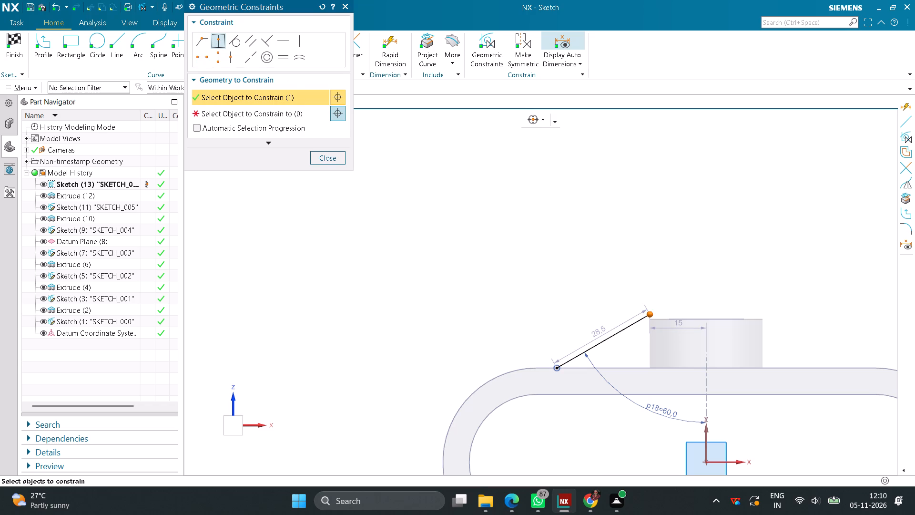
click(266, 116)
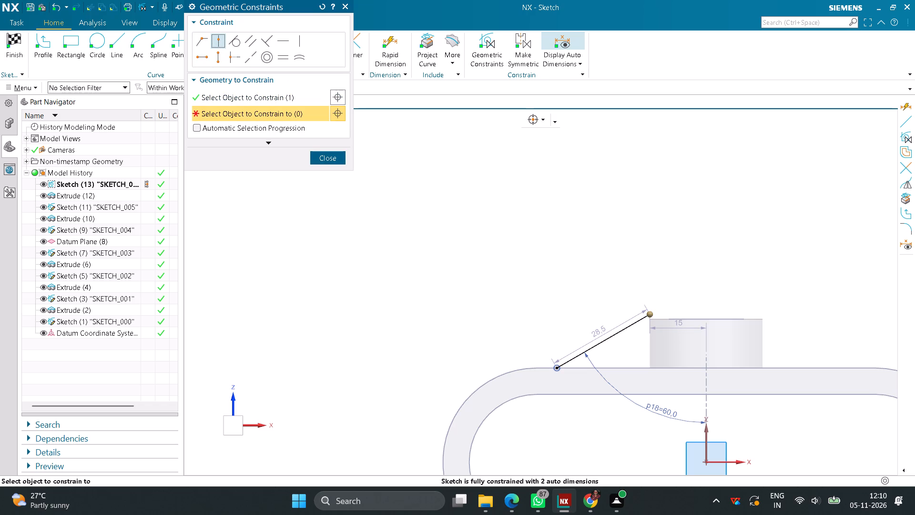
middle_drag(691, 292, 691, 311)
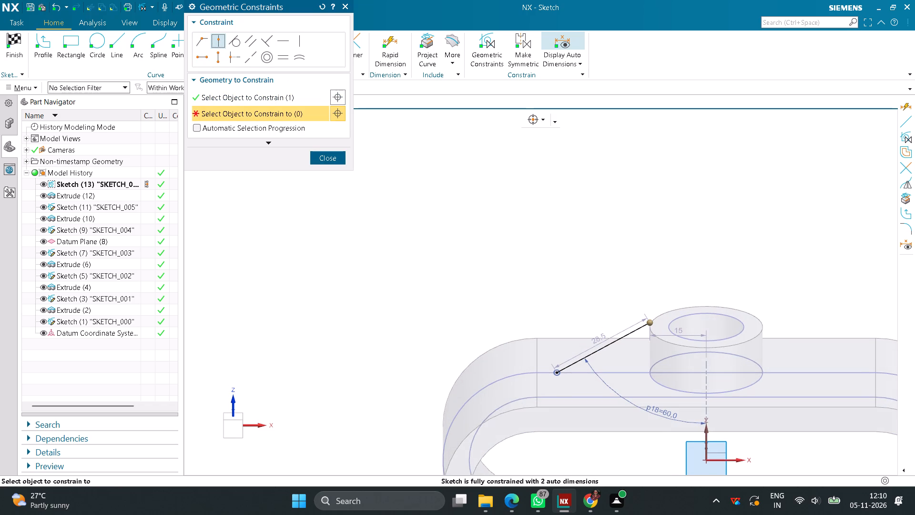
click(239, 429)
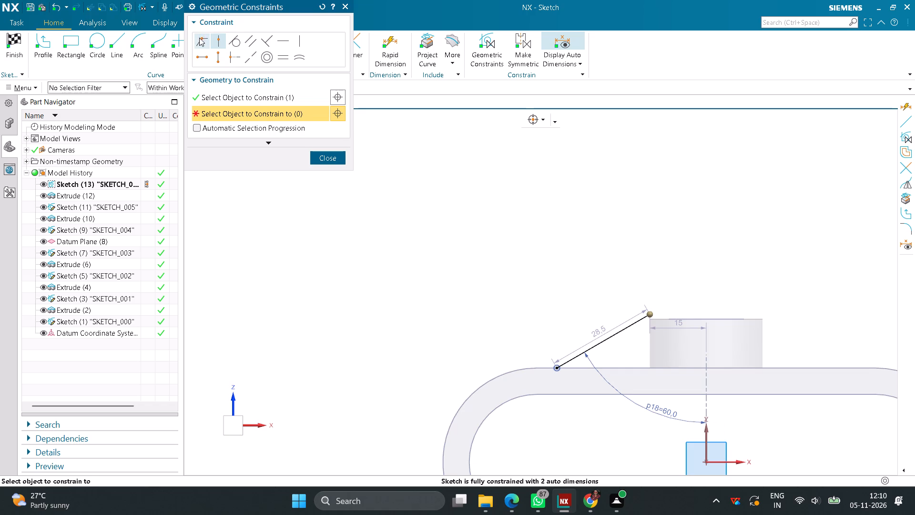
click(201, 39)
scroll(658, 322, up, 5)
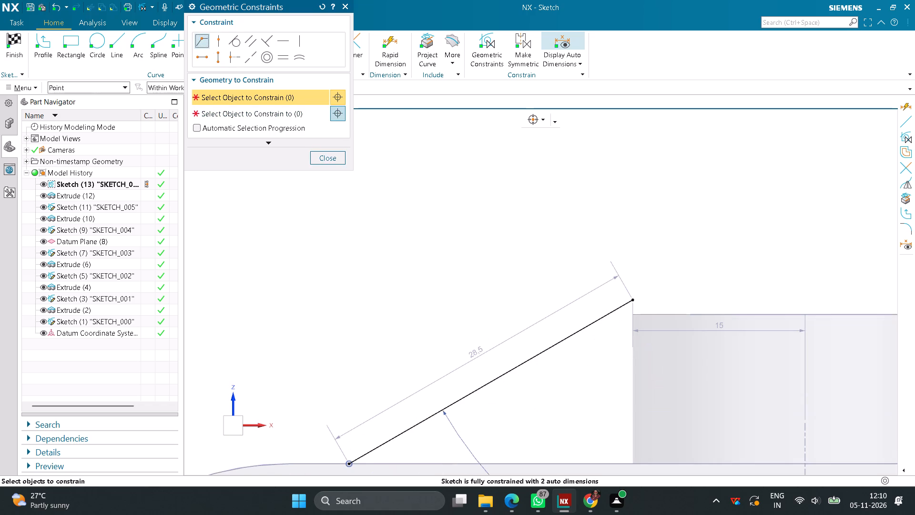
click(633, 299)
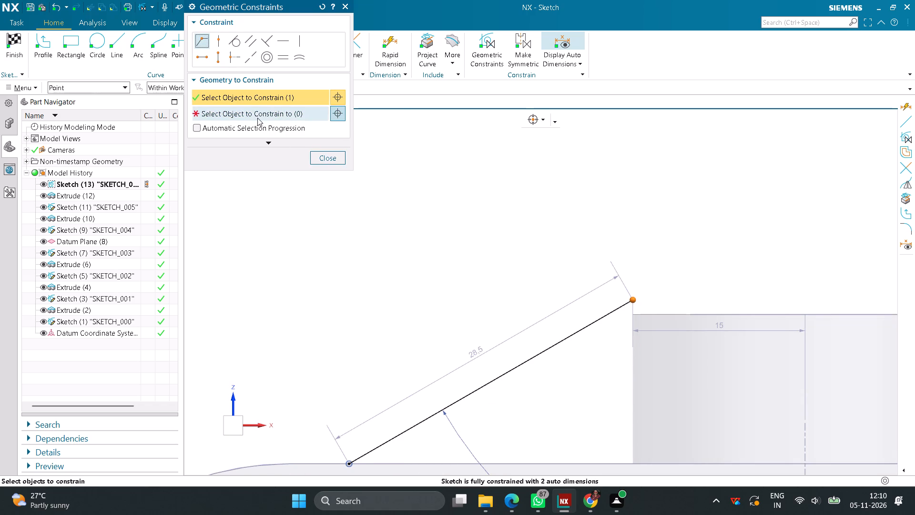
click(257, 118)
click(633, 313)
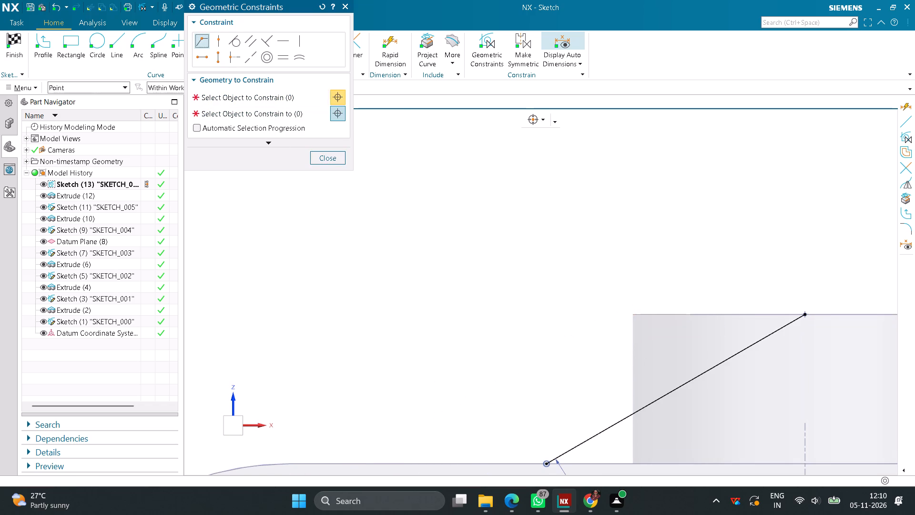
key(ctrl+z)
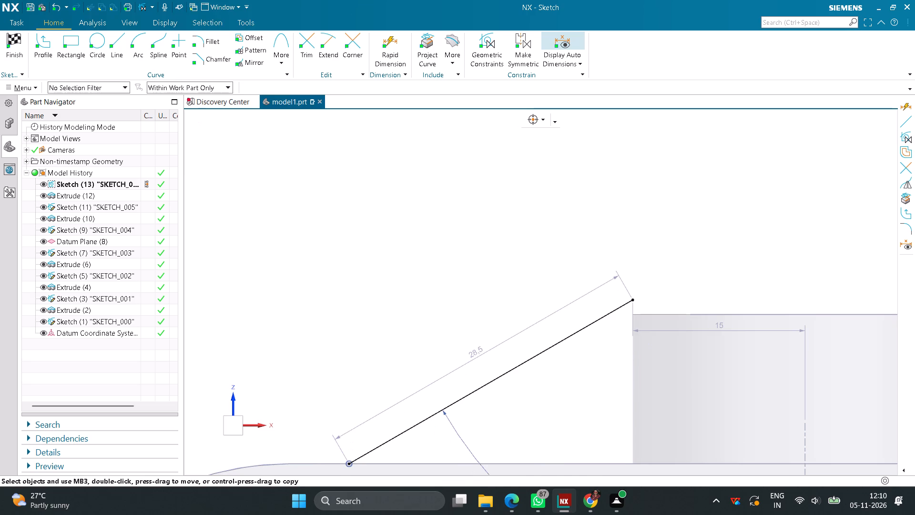
Add an Inferred 20 mm vertical dimension from the sloping line's upper endpoint to the slot body's inner top edge, and finish the sketch.
scroll(652, 306, down, 2)
scroll(672, 269, down, 3)
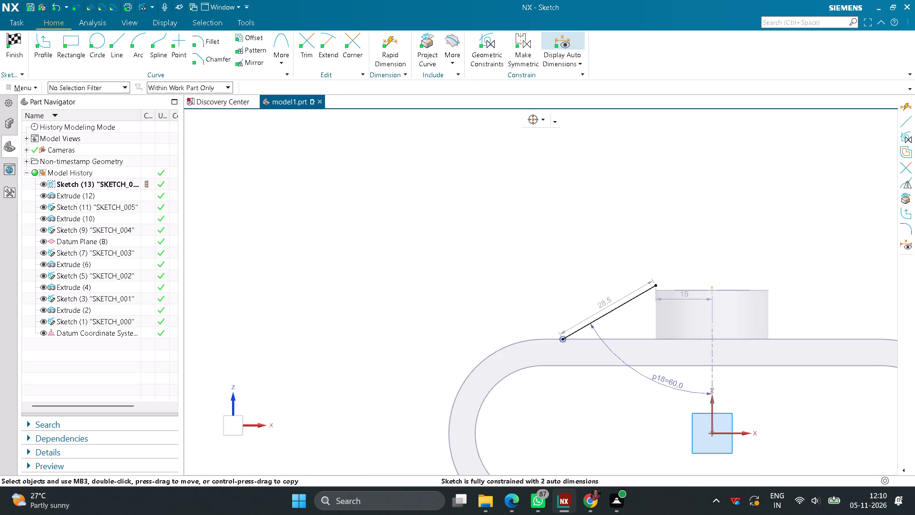
click(396, 59)
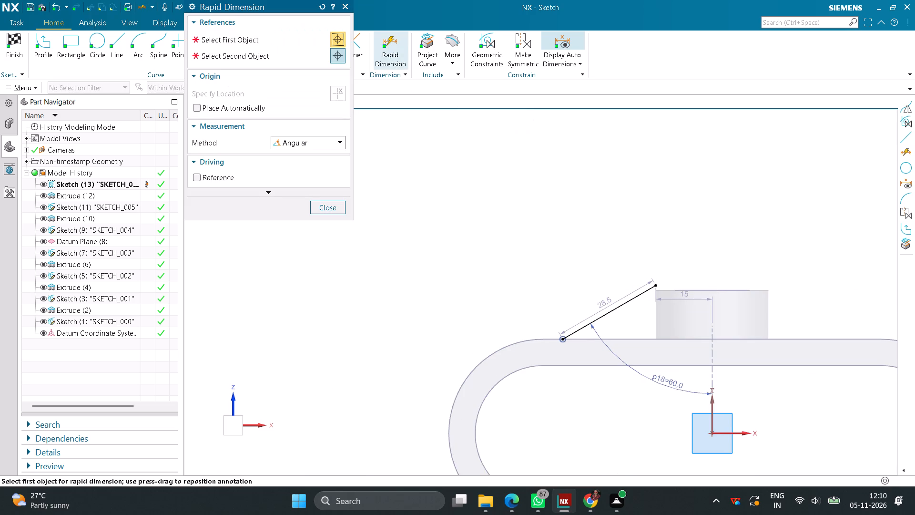
click(656, 285)
click(659, 365)
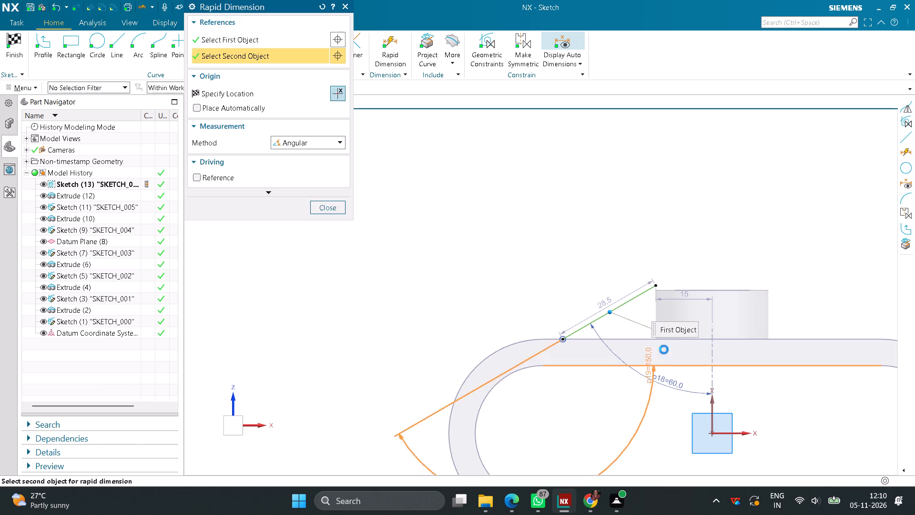
click(342, 142)
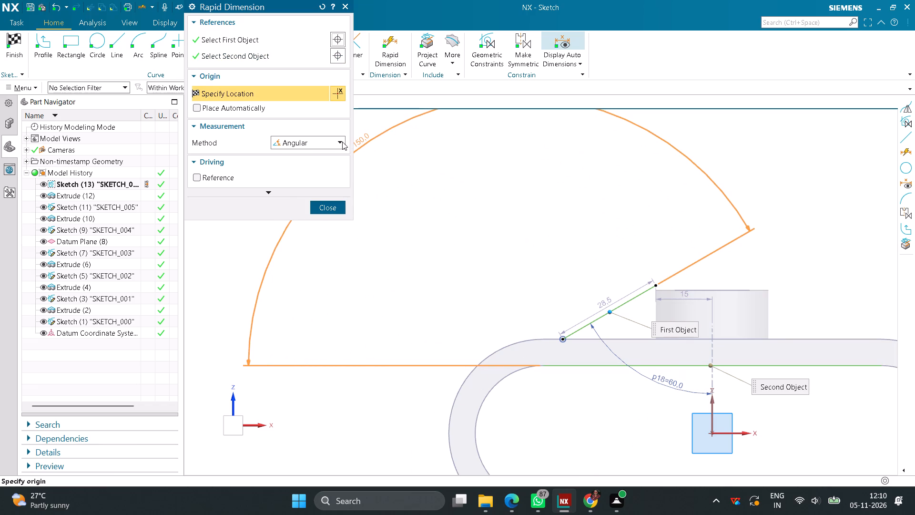
click(297, 156)
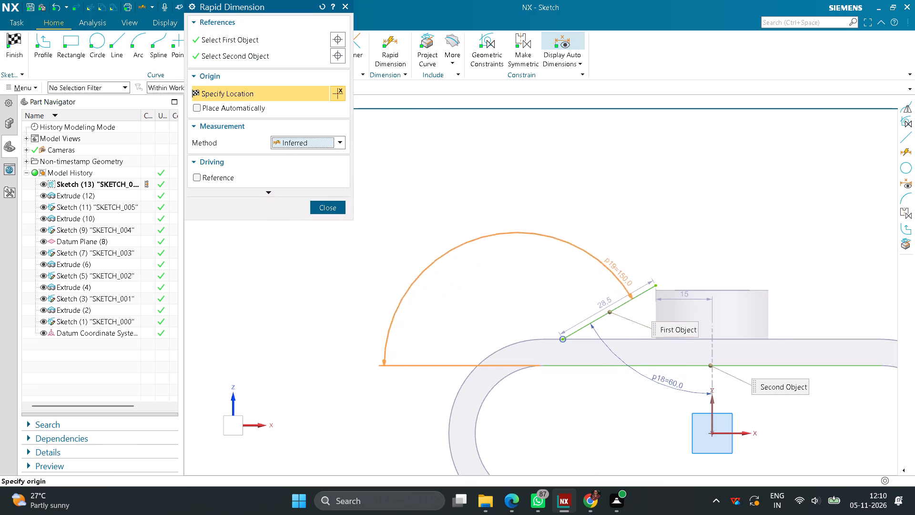
click(322, 7)
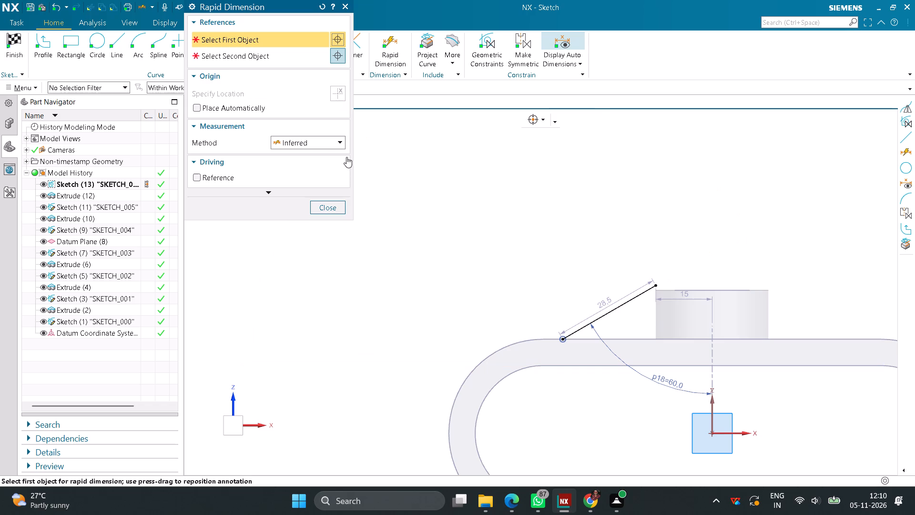
click(655, 285)
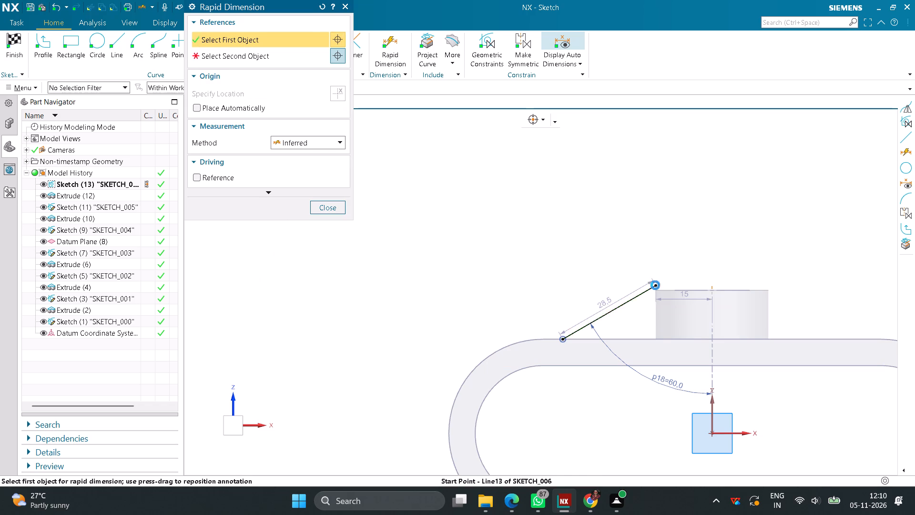
click(663, 363)
click(650, 413)
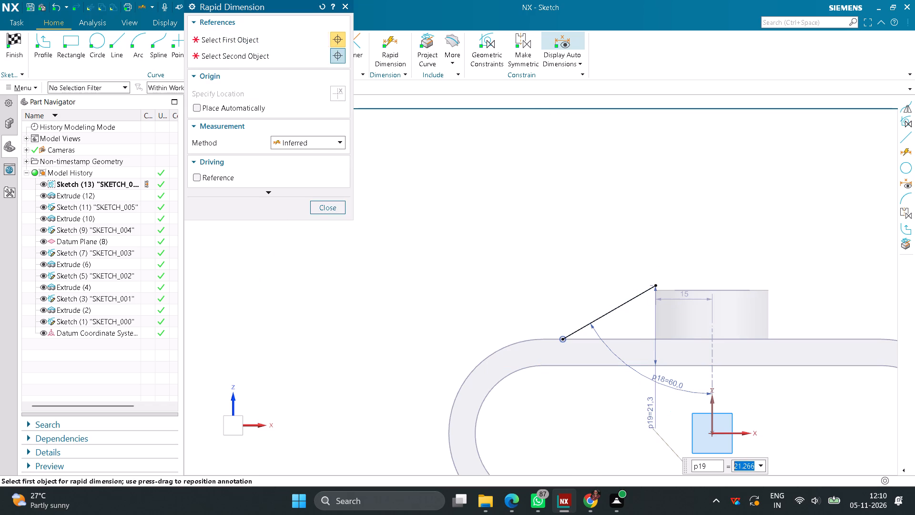
text(20)
key(Return)
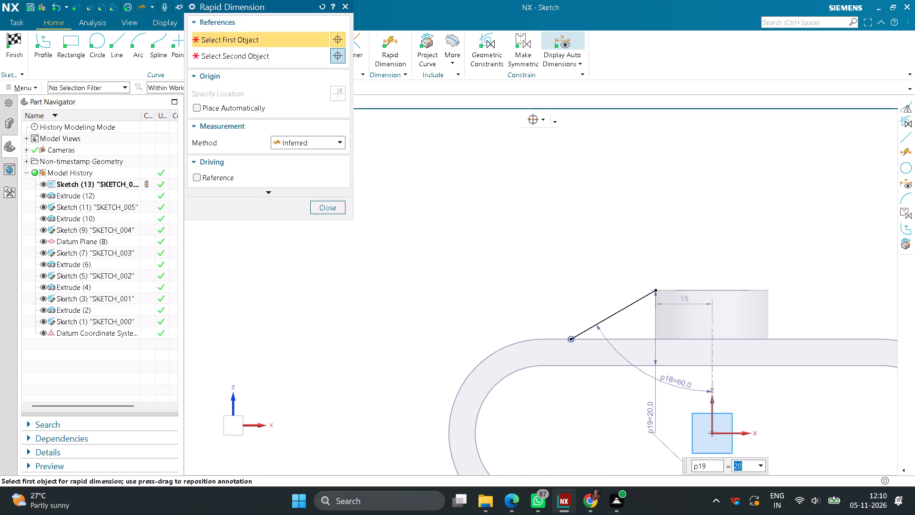
click(325, 203)
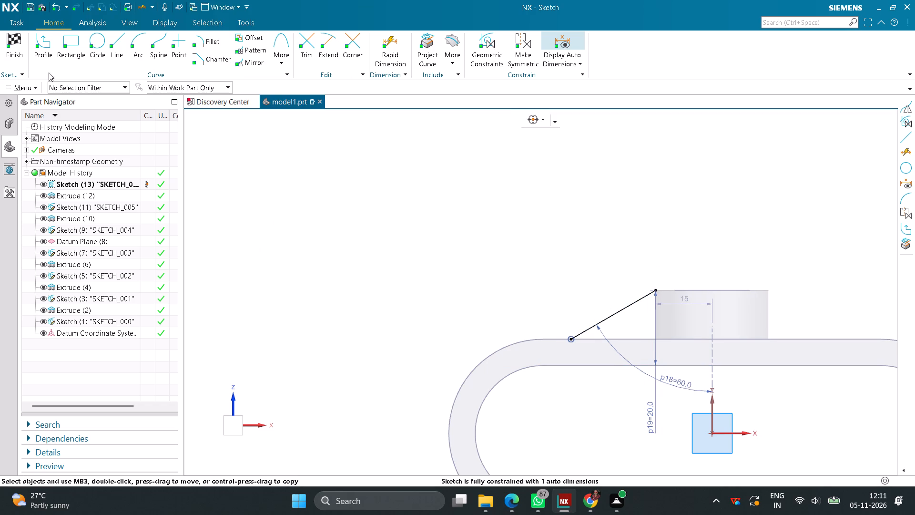
click(17, 52)
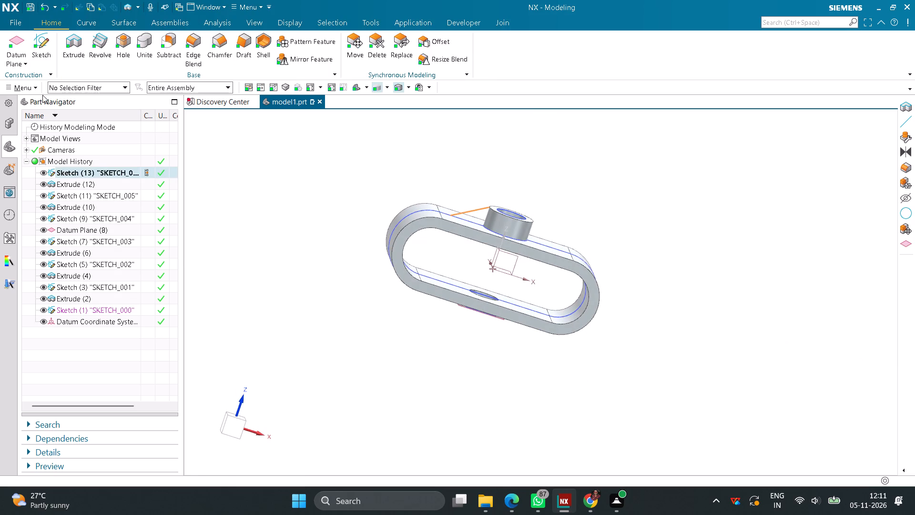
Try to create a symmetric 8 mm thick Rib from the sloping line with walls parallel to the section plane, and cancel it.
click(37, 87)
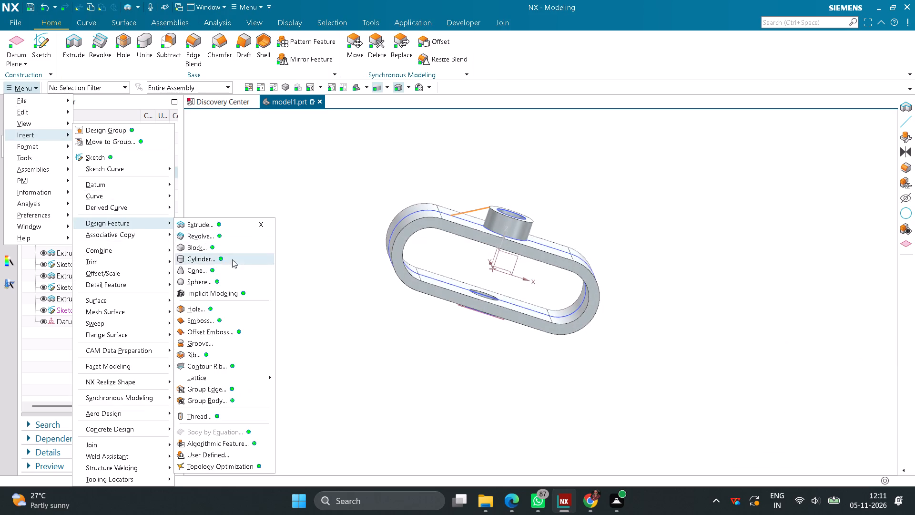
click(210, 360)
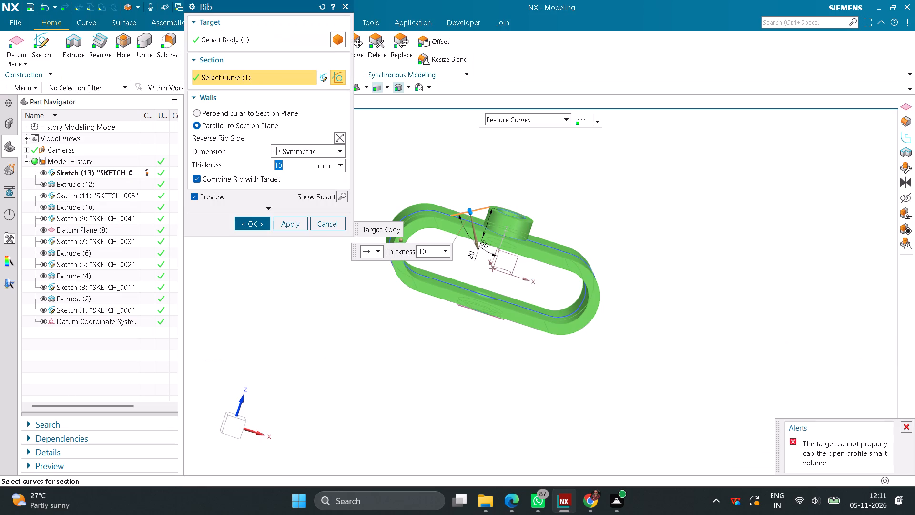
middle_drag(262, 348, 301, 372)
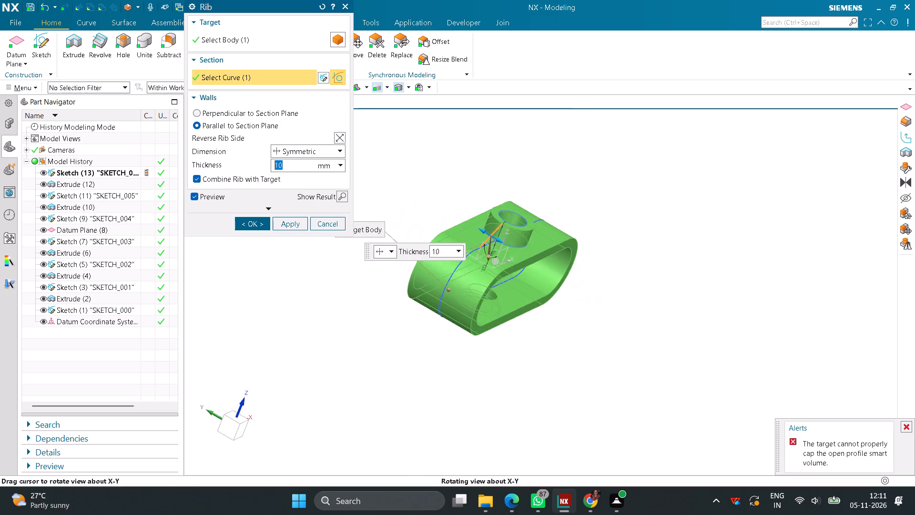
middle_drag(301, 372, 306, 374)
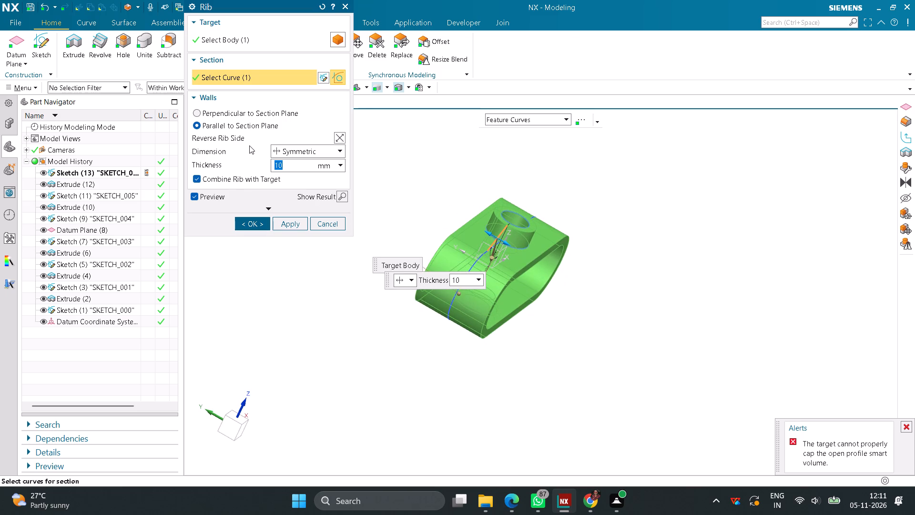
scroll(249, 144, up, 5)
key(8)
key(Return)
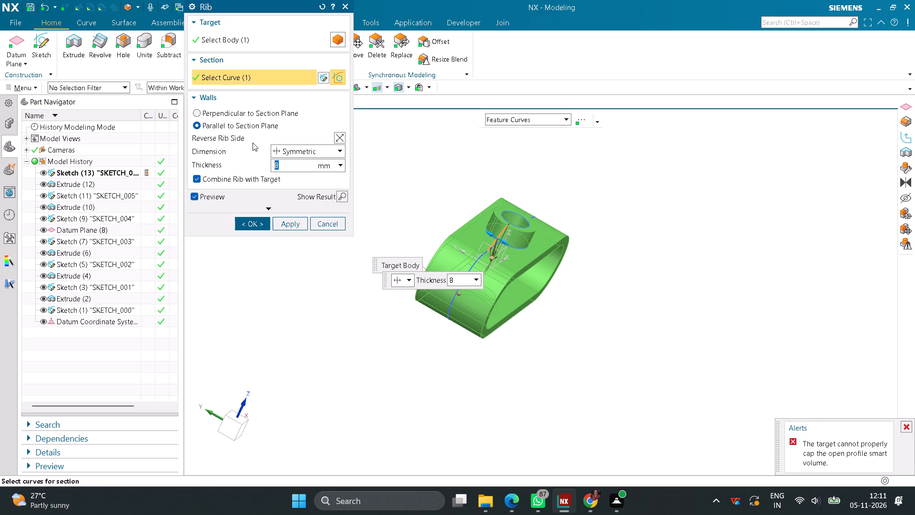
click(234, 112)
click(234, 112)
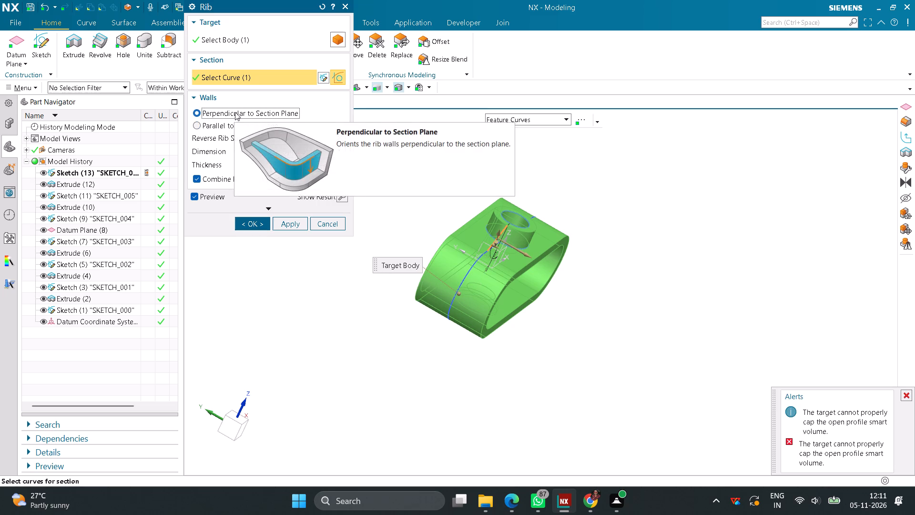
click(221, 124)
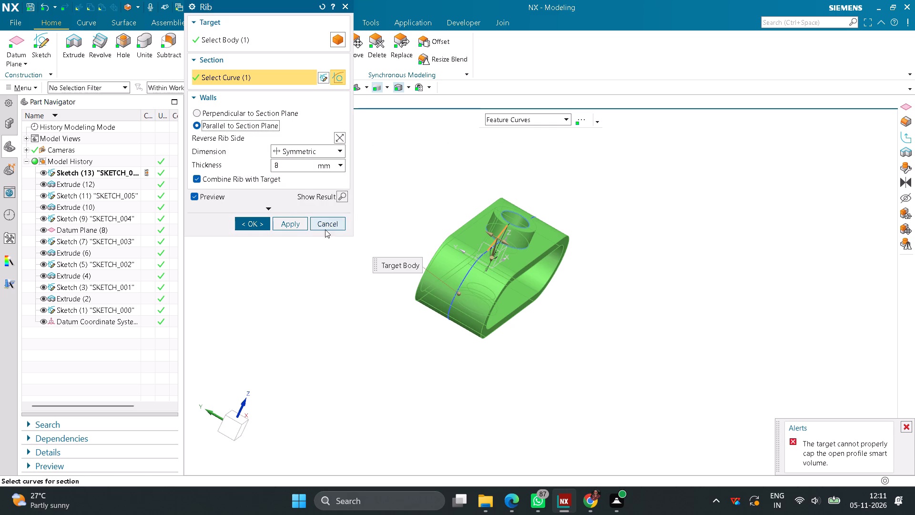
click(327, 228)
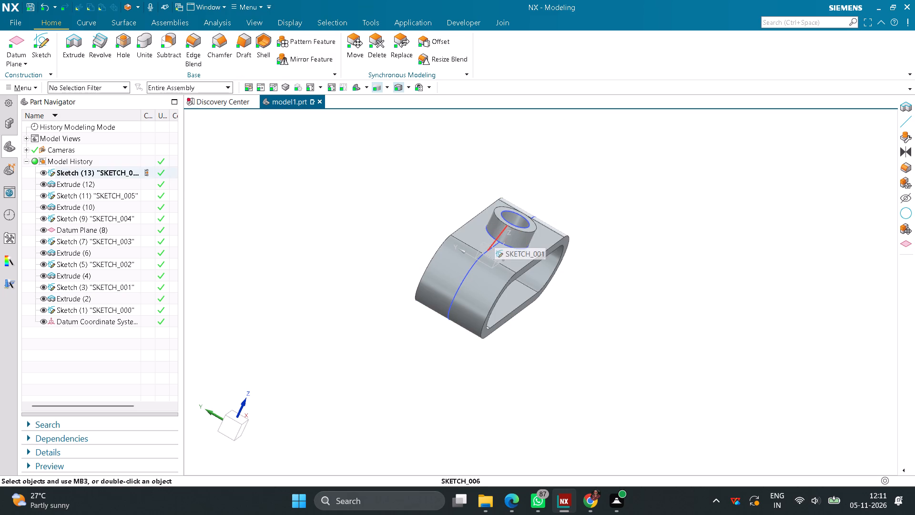
Reopen the rib sketch, add horizontal lines about 1.5 mm into the boss and 2.2 mm outward from the sloping line's lower end, and finish.
right_click(499, 235)
click(521, 227)
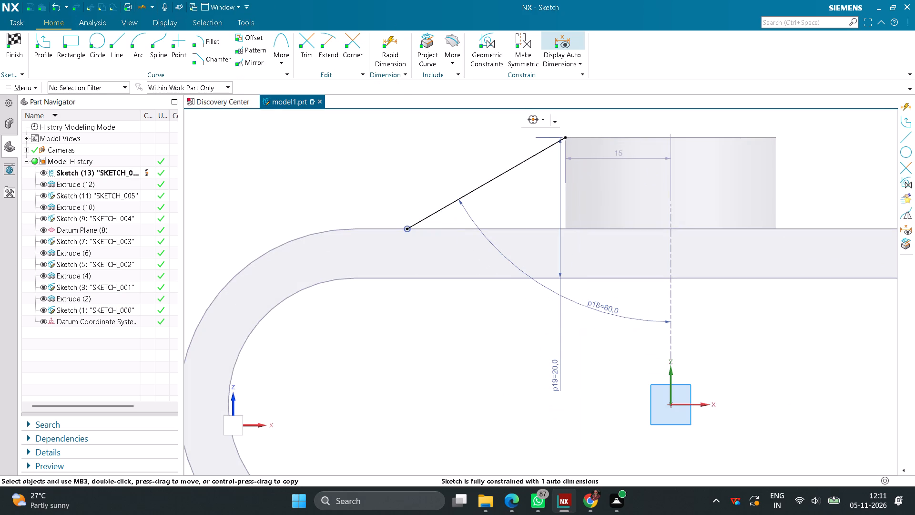
click(113, 46)
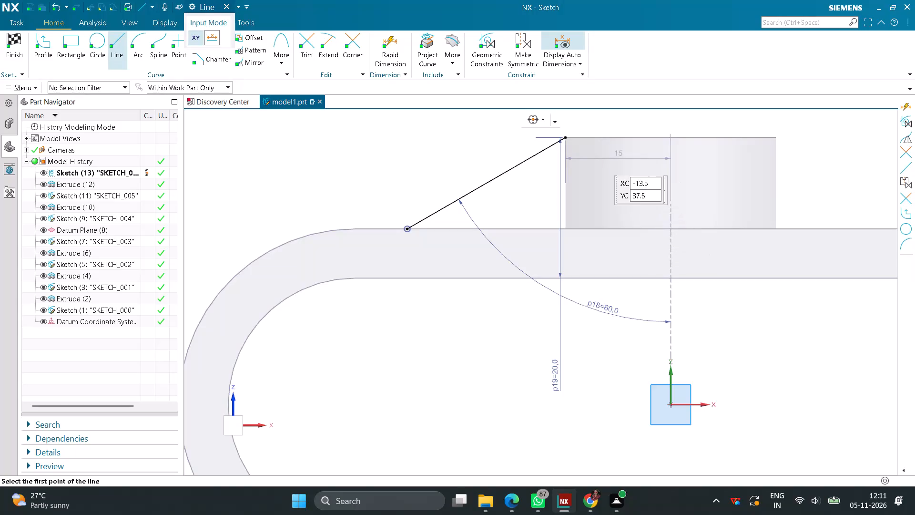
scroll(573, 137, up, 4)
click(558, 138)
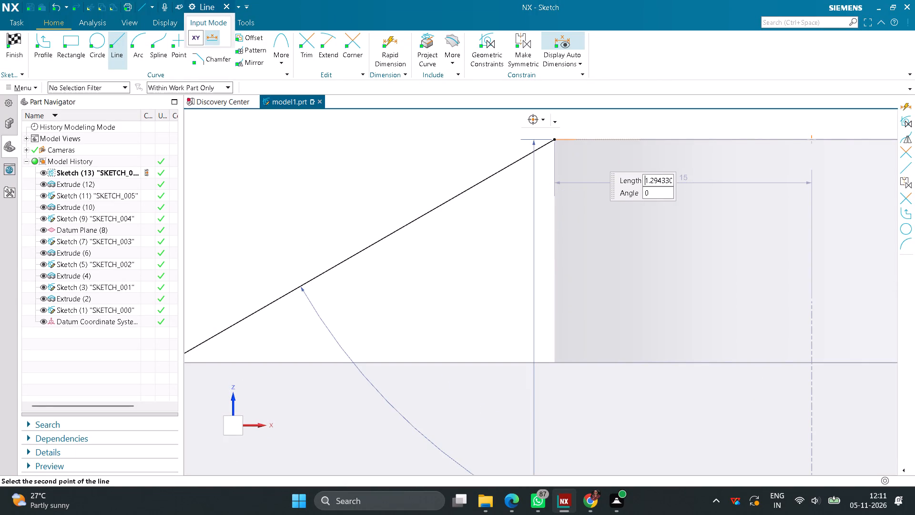
click(580, 138)
scroll(504, 212, down, 4)
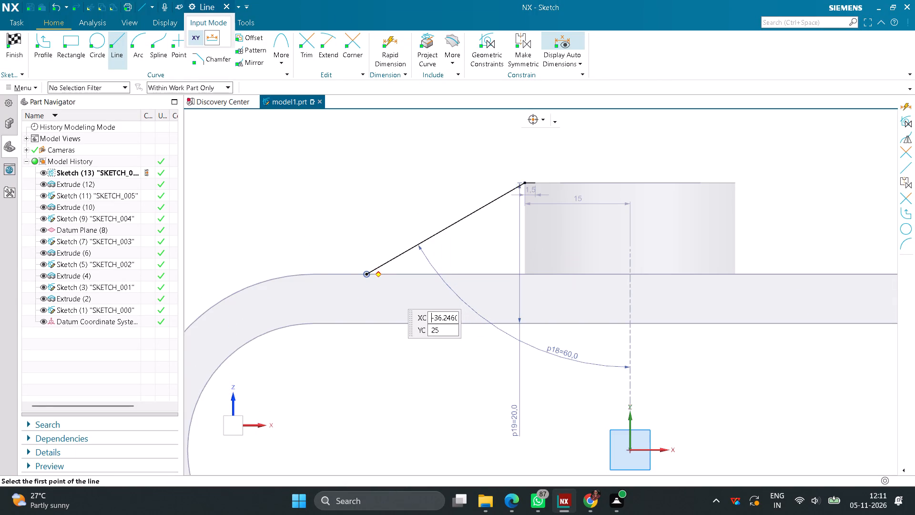
click(366, 272)
click(351, 274)
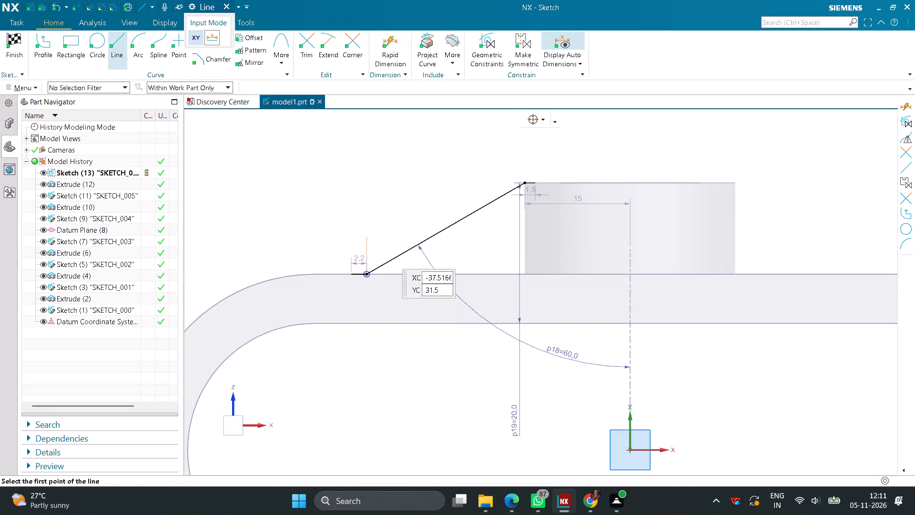
click(19, 40)
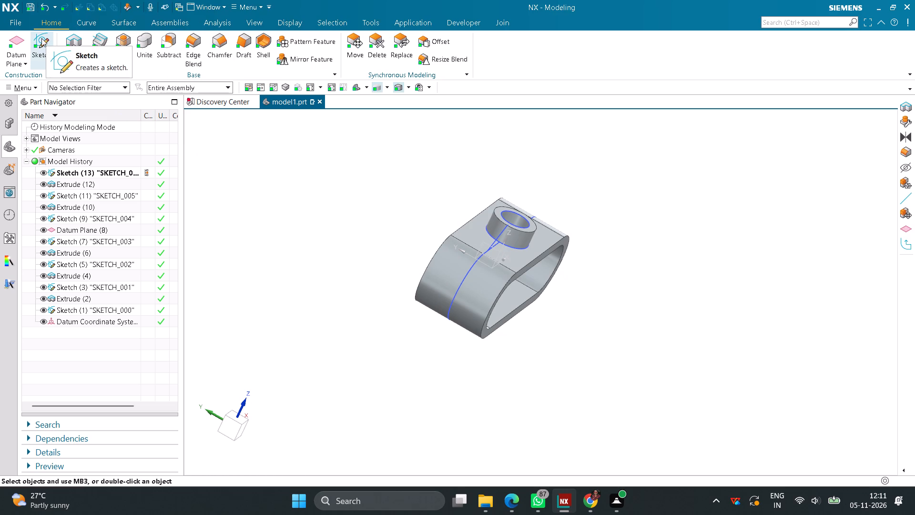
Create a symmetric 8 mm thick Rib from the sloping sketch curves, with walls parallel to the section plane, combined with the target body.
click(33, 90)
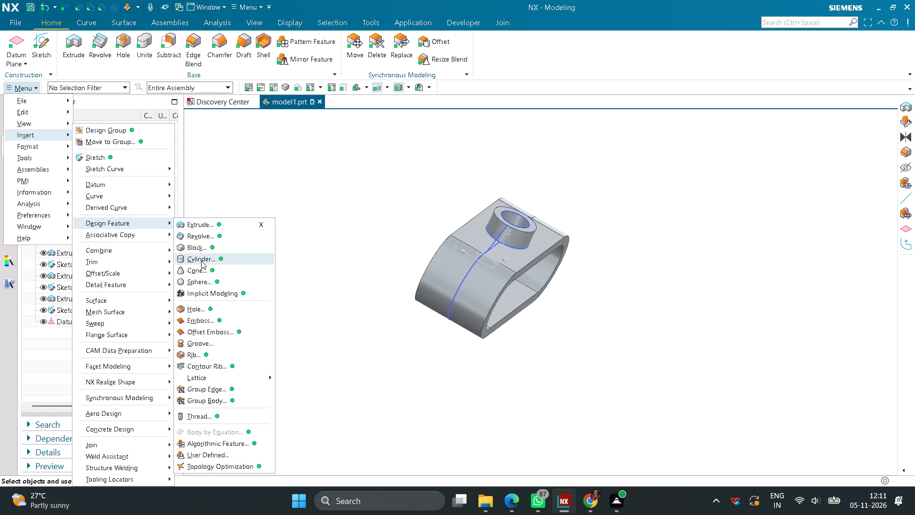
click(210, 353)
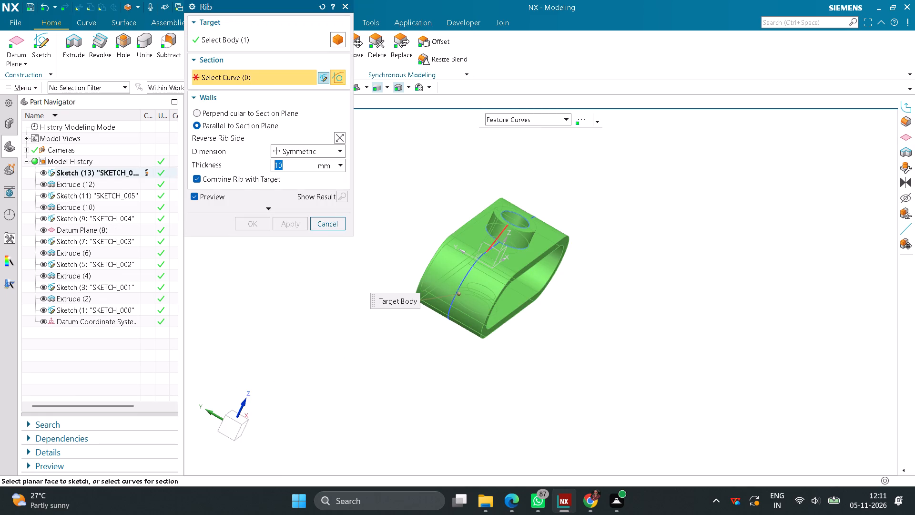
scroll(493, 244, up, 5)
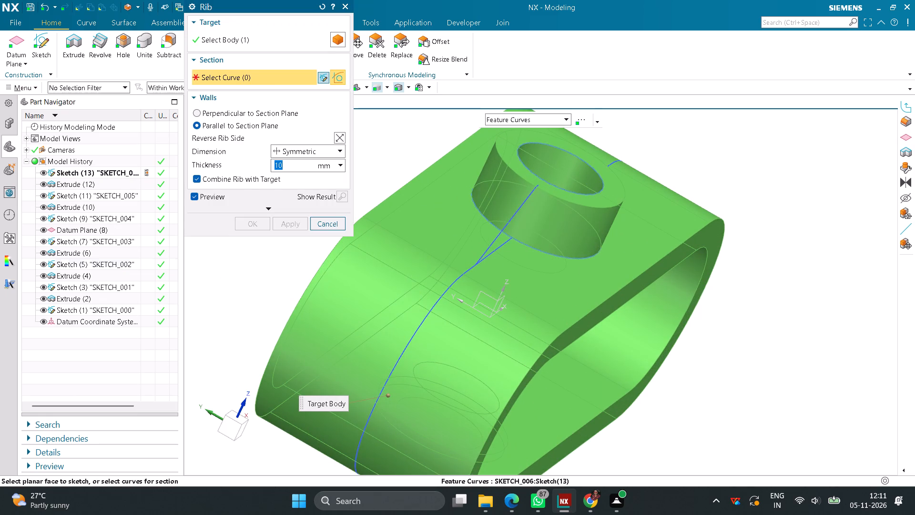
middle_drag(536, 243, 515, 238)
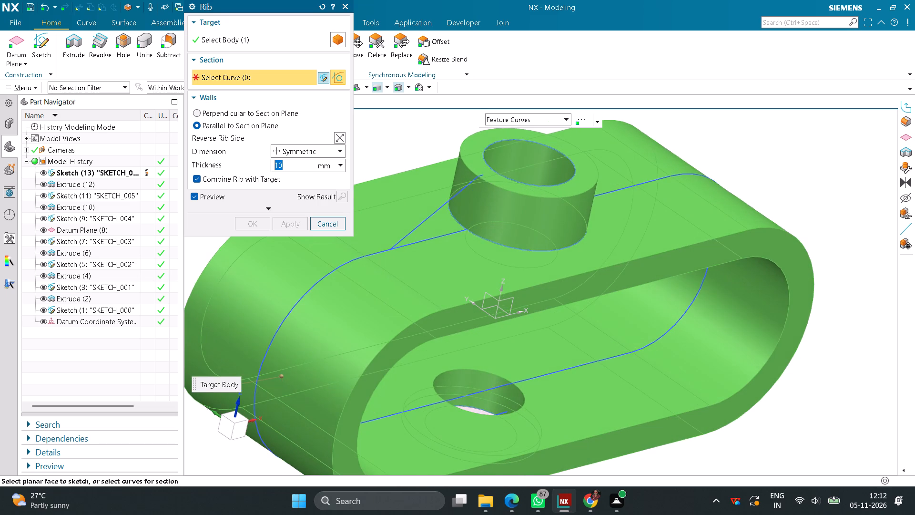
click(419, 224)
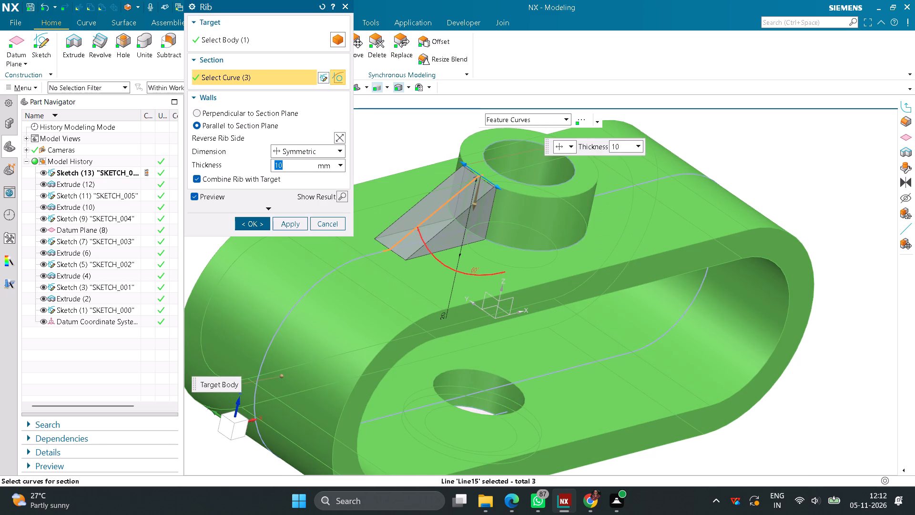
key(8)
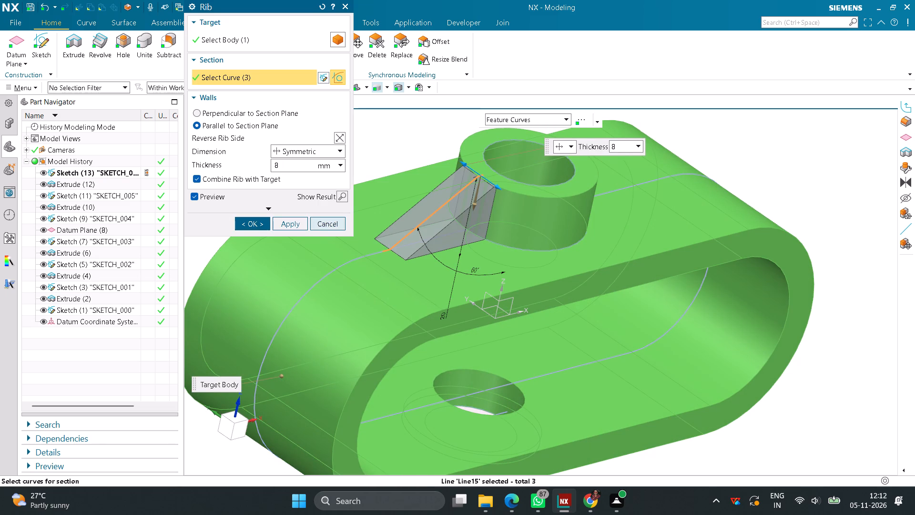
key(Return)
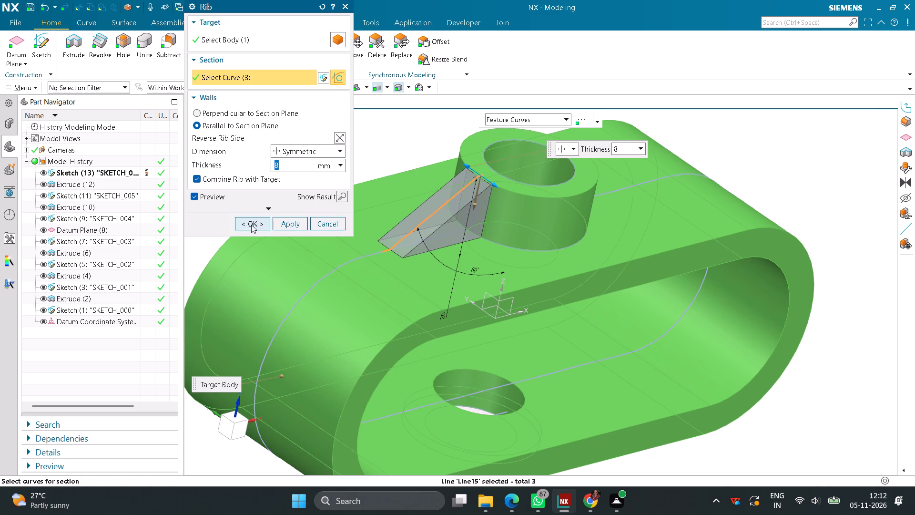
click(251, 225)
scroll(350, 213, down, 3)
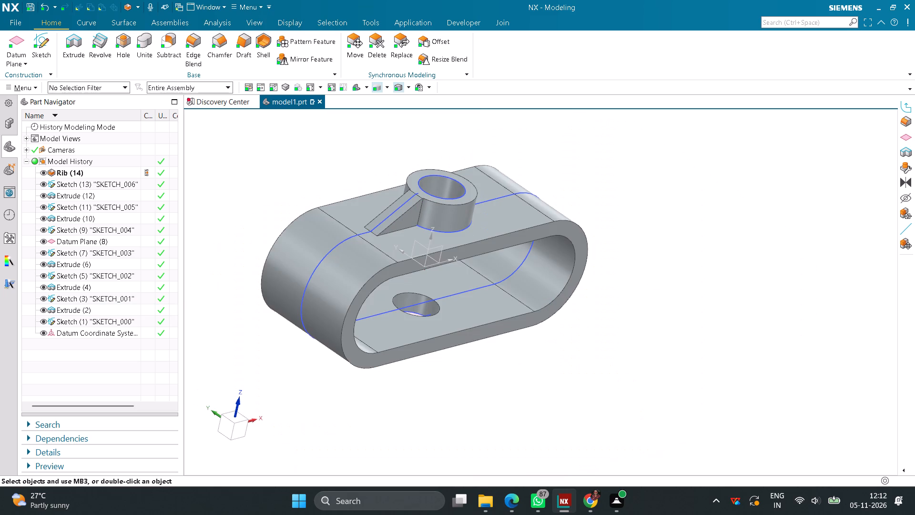
click(654, 281)
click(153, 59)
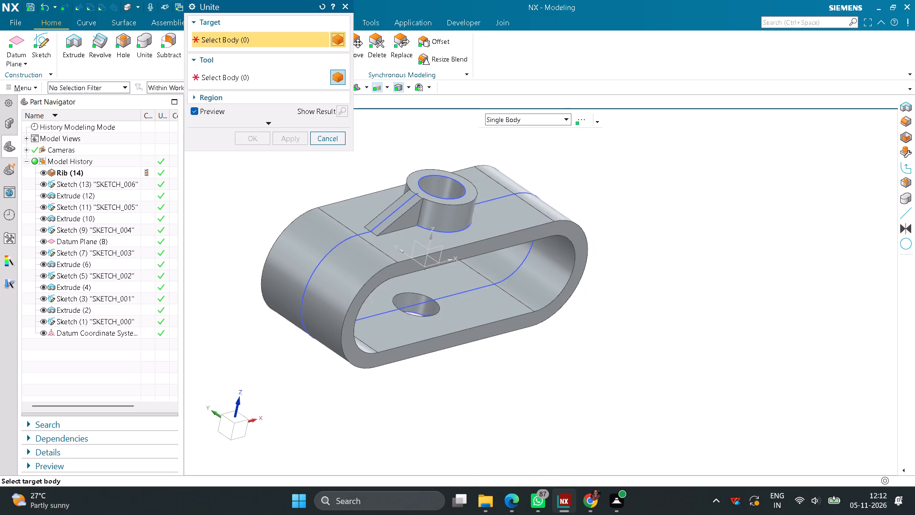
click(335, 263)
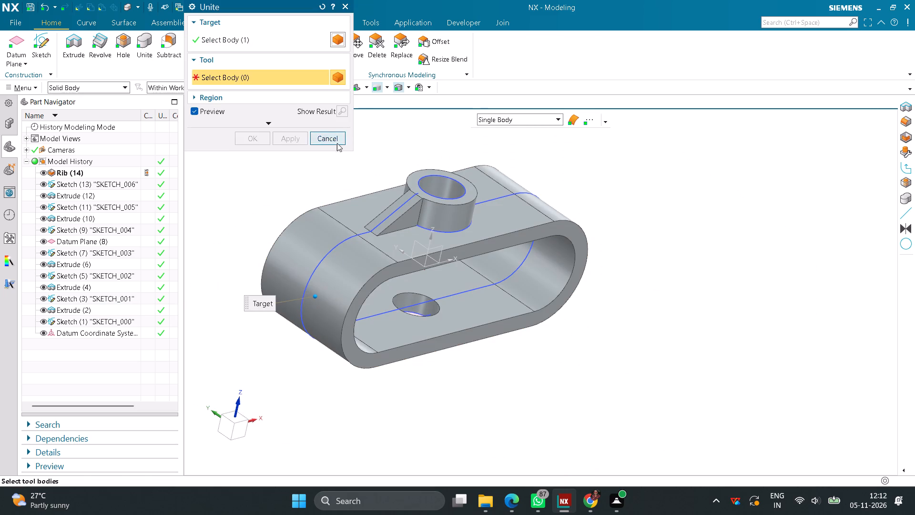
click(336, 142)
Sketch on the Front plane a horizontal line about 2.1 mm long ending at the boss's plain-side top corner and a 21 mm line sloping to the slot body.
click(46, 55)
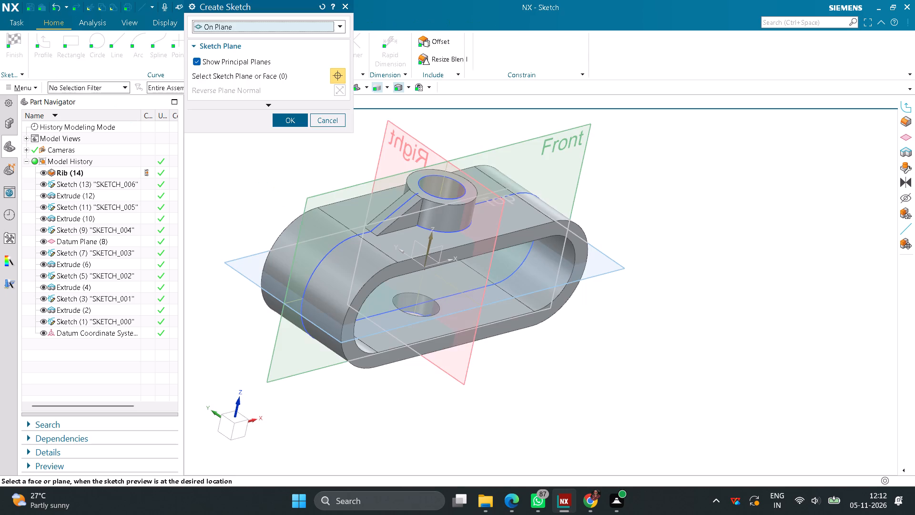
click(325, 195)
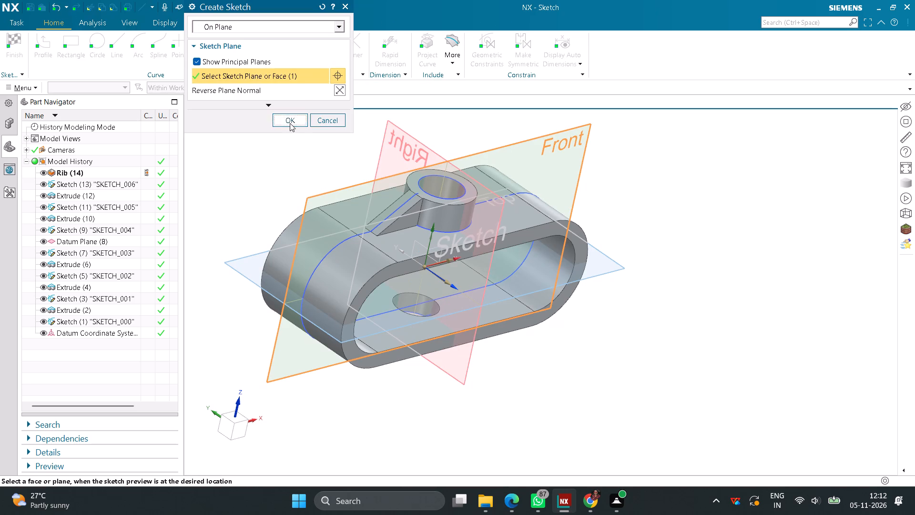
click(290, 123)
click(116, 43)
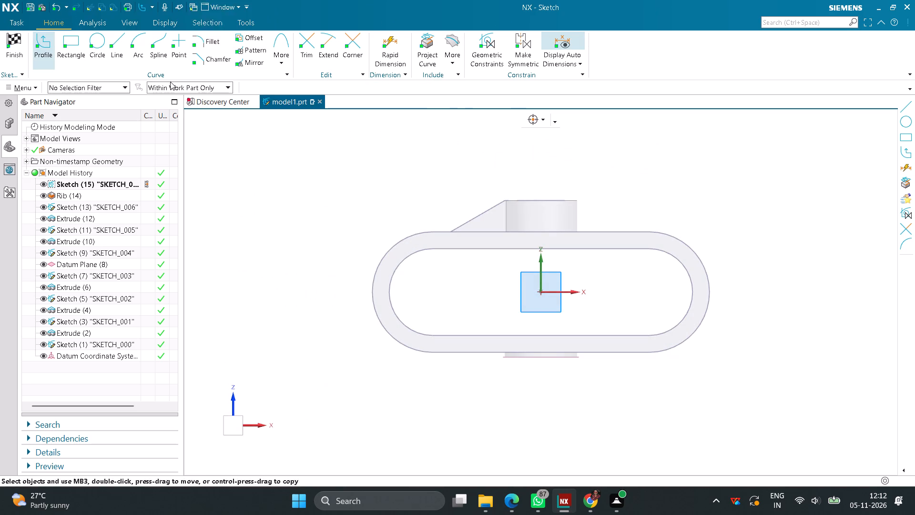
scroll(638, 227, up, 4)
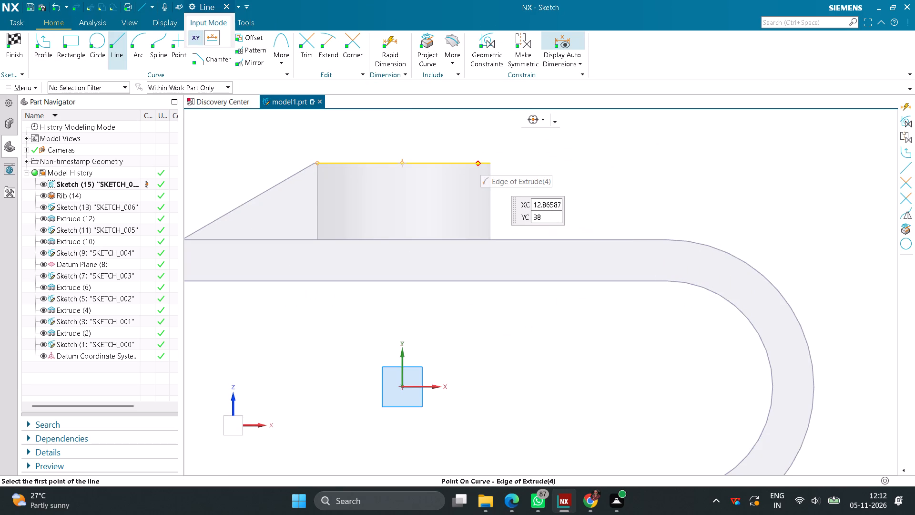
click(478, 163)
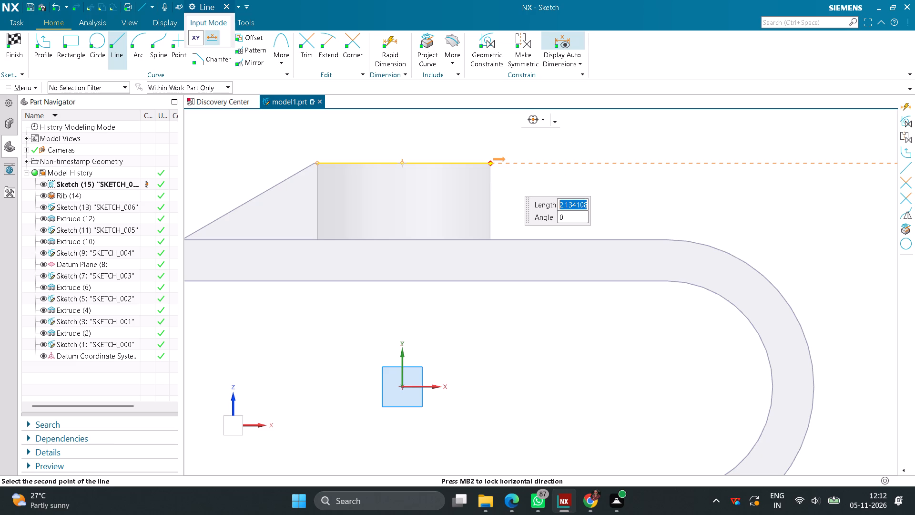
click(491, 163)
click(491, 162)
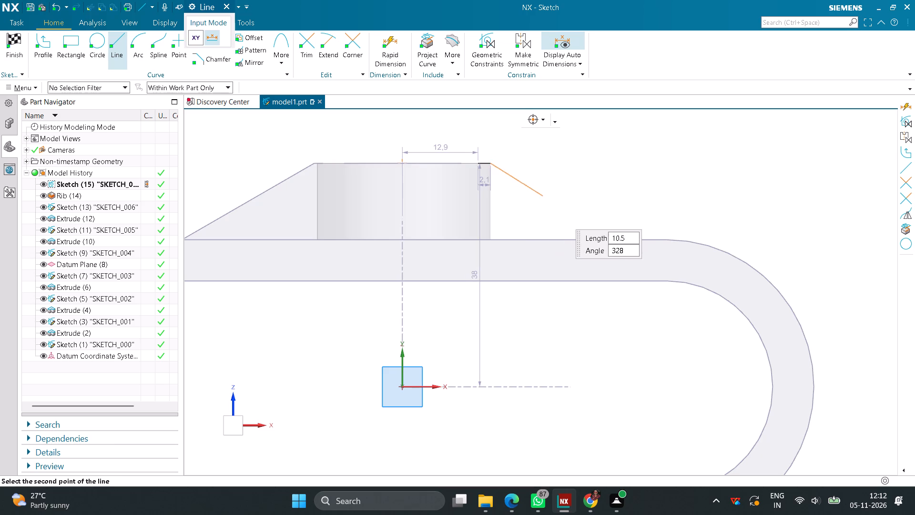
click(588, 237)
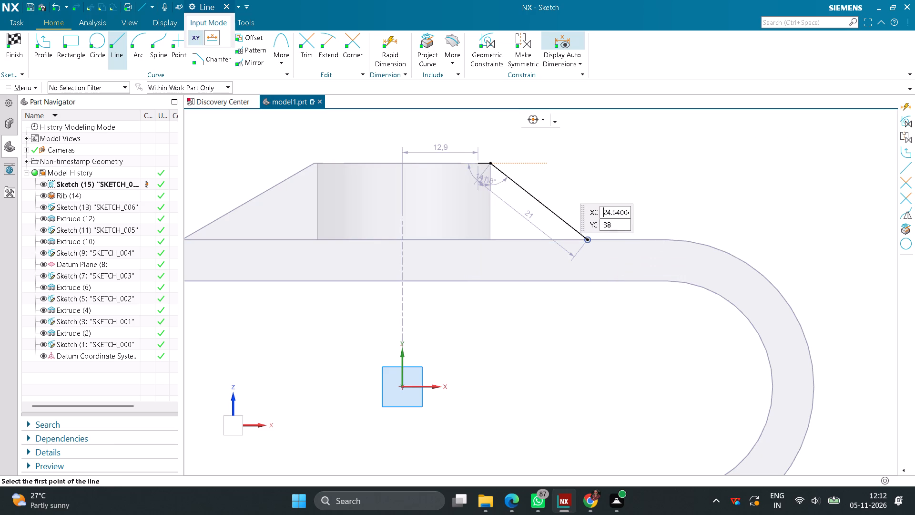
middle_click(557, 163)
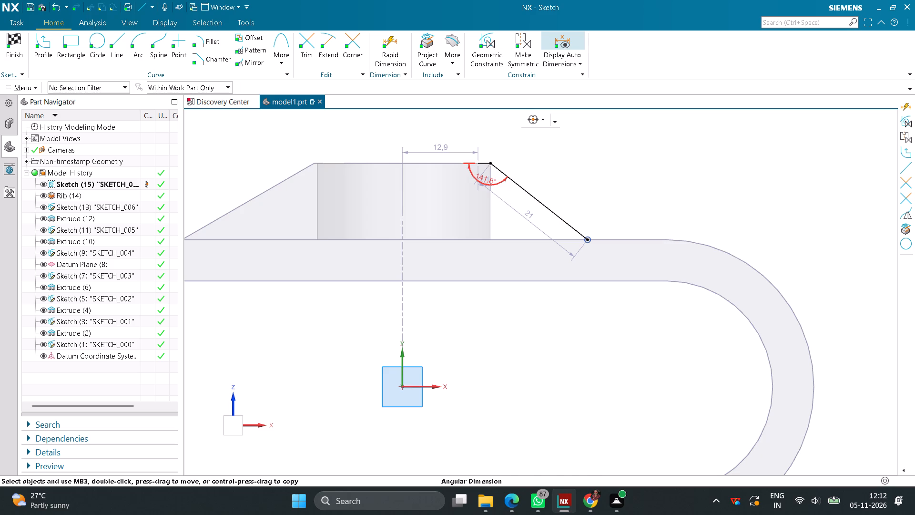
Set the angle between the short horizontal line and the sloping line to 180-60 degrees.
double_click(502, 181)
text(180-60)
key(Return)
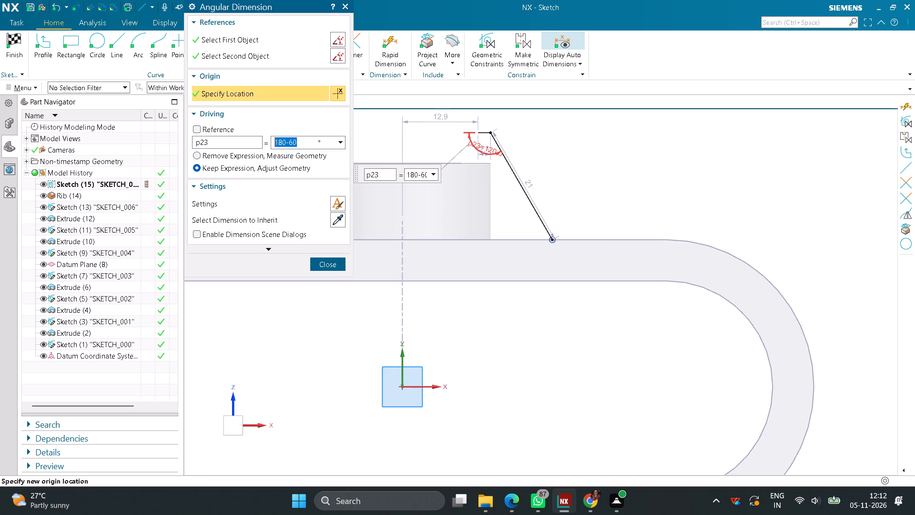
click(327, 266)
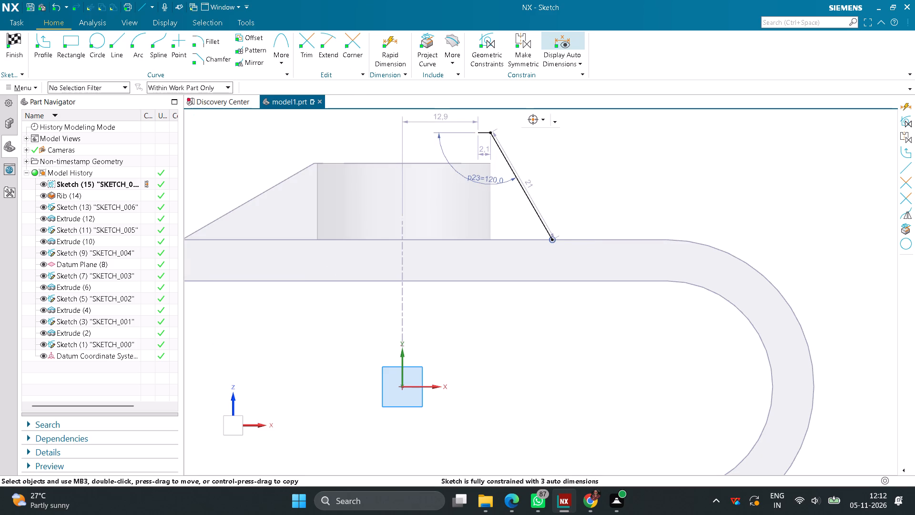
Add an Inferred 20 mm vertical dimension from the short horizontal line to the slot body's inner top edge.
click(396, 42)
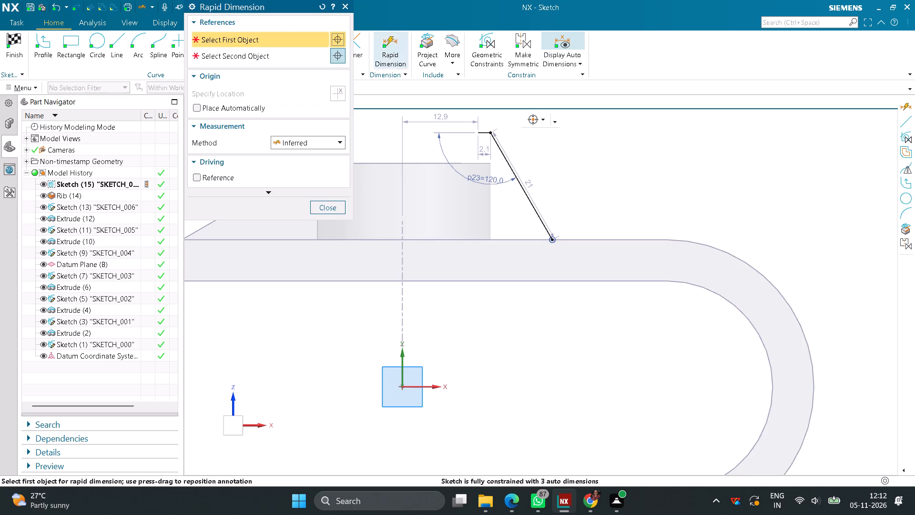
click(484, 135)
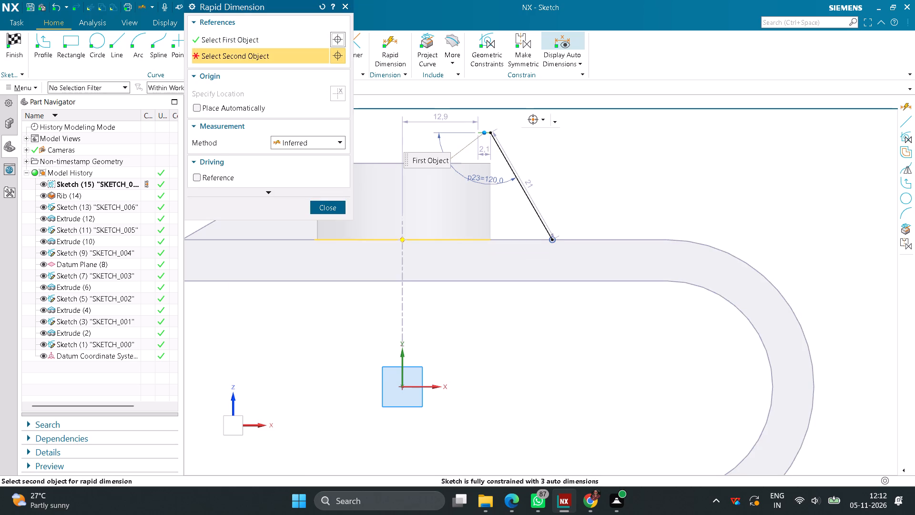
click(474, 282)
click(472, 343)
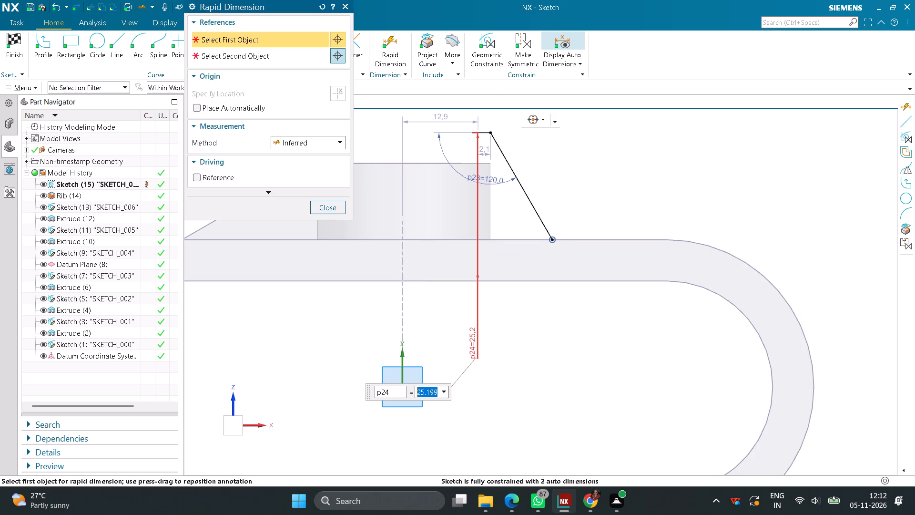
text(20)
key(Return)
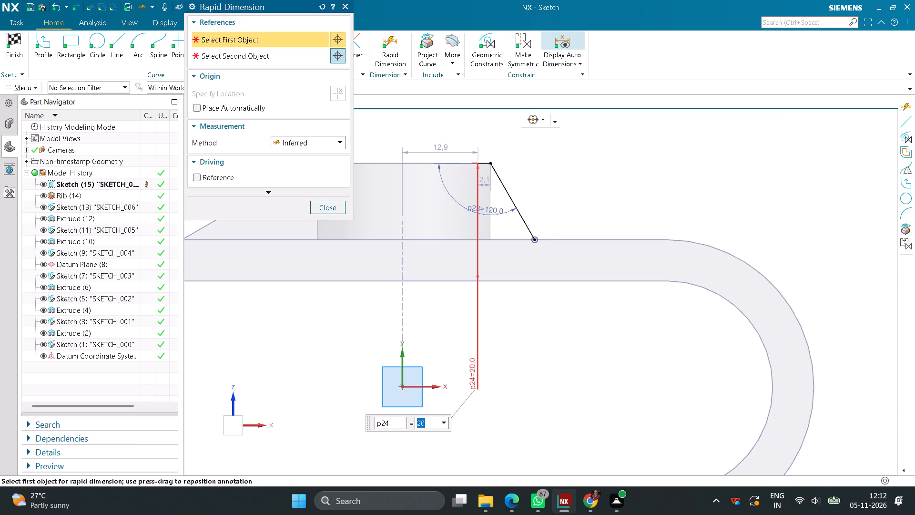
click(332, 206)
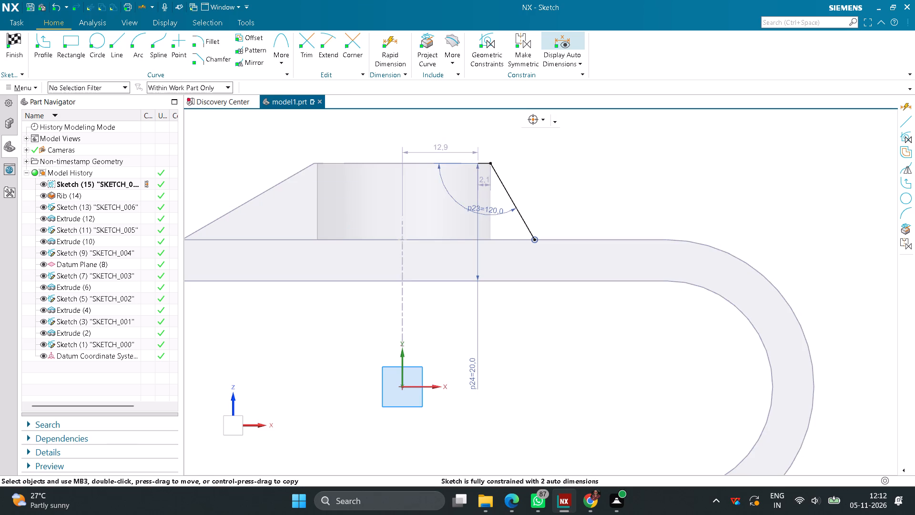
Replace the angle dimension between the two lines with an Inferred 60° angle between the sloping line and the vertical axis, and finish the sketch.
click(496, 216)
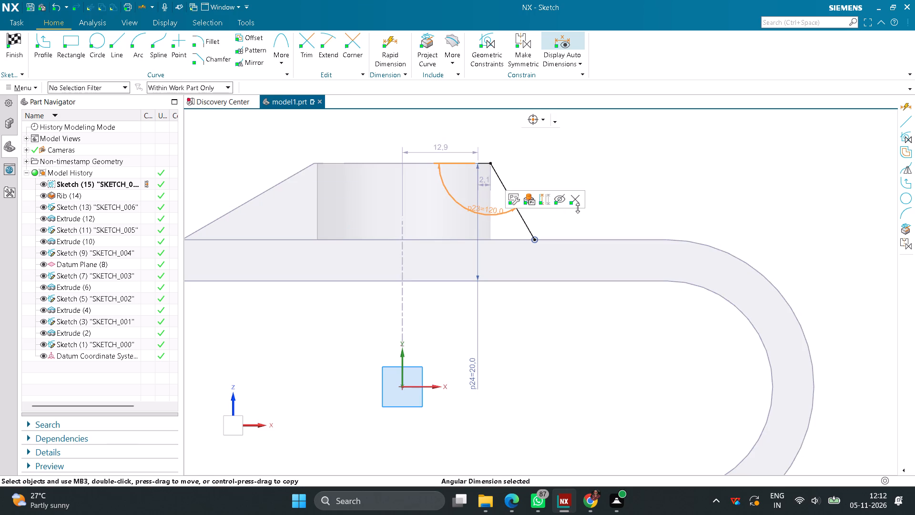
click(574, 203)
click(392, 48)
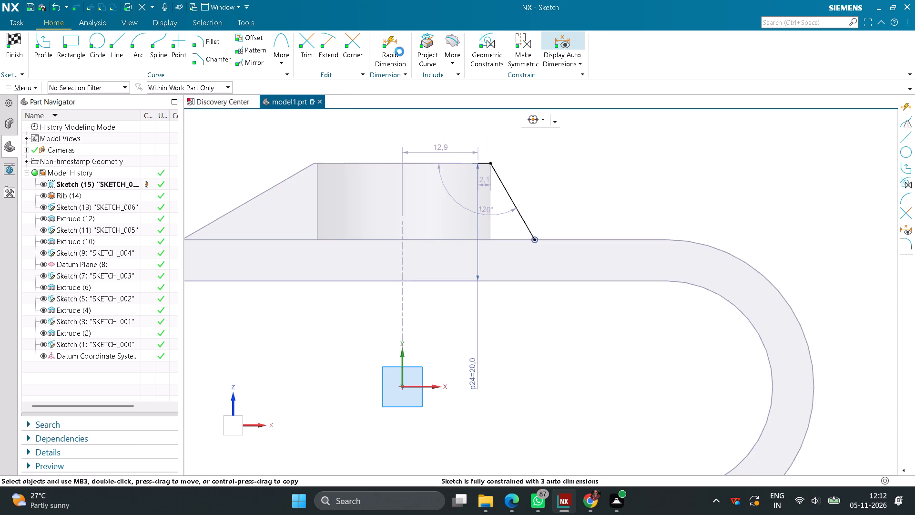
click(523, 212)
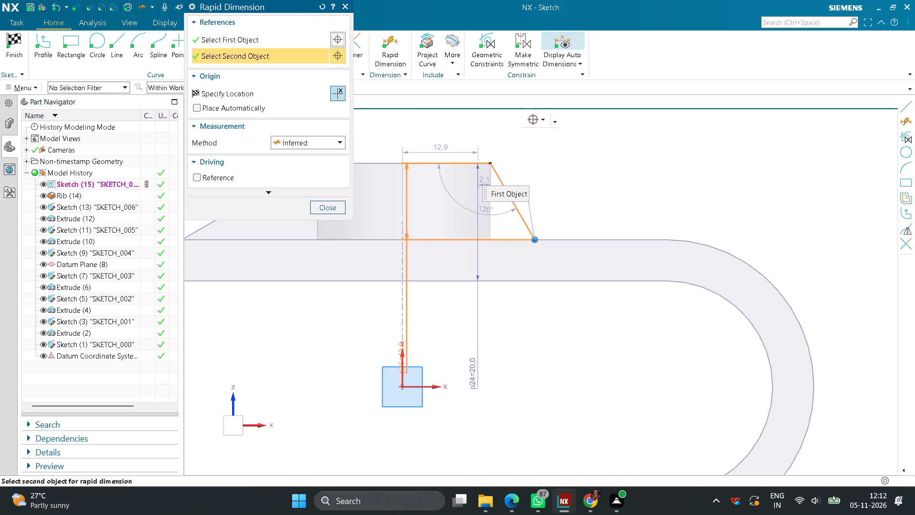
click(401, 358)
click(456, 302)
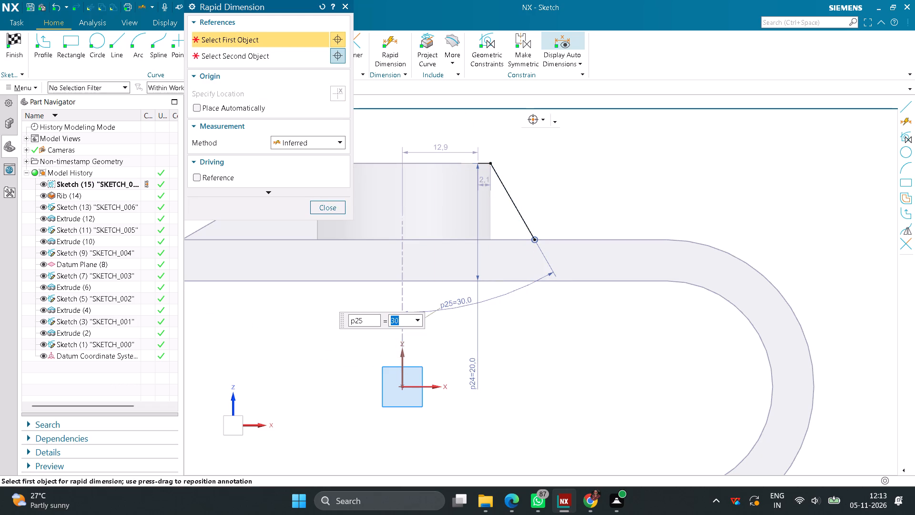
text(60)
key(Return)
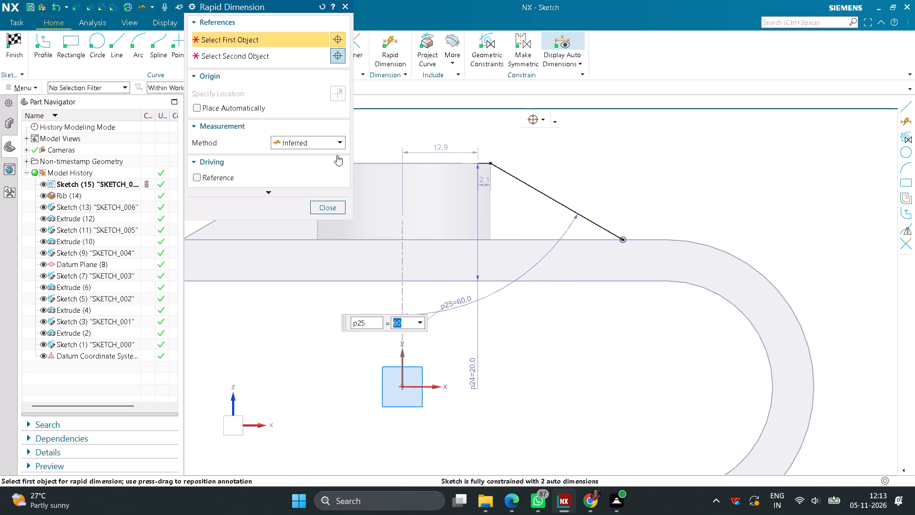
click(327, 210)
scroll(474, 159, down, 4)
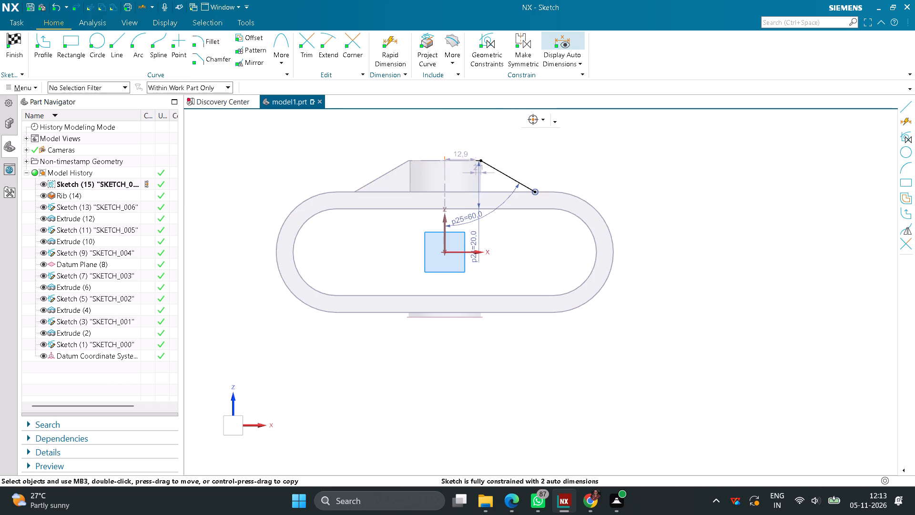
click(18, 40)
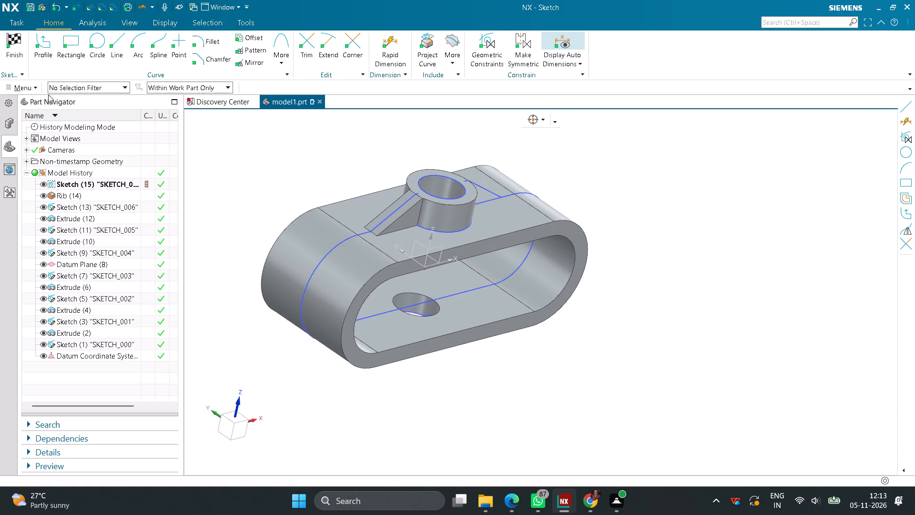
Create an 8 mm thick symmetric rib parallel to the section plane from the new sloping-line sketch, combined with the body.
click(35, 87)
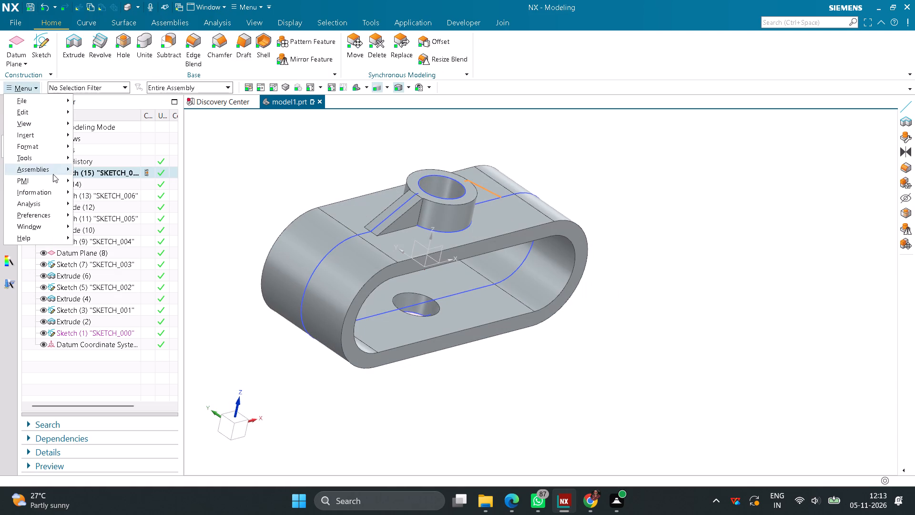
click(55, 135)
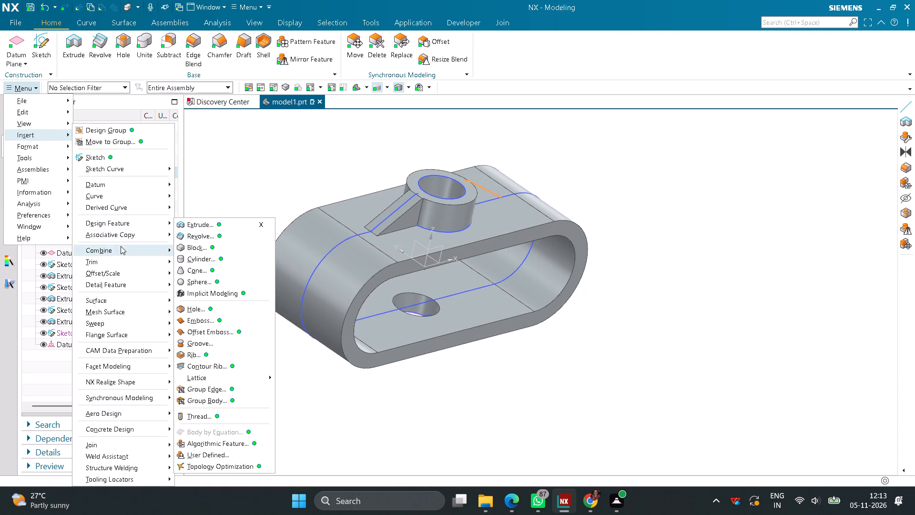
click(203, 352)
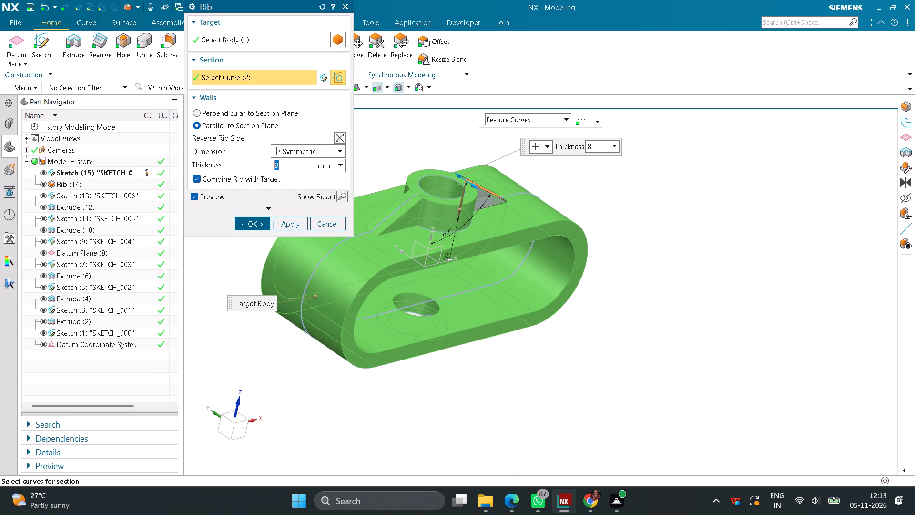
middle_drag(498, 377, 436, 402)
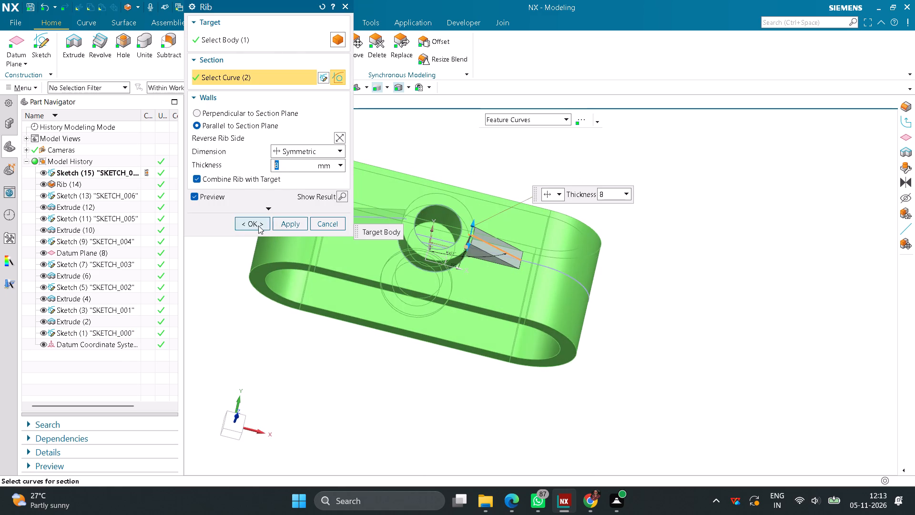
click(257, 224)
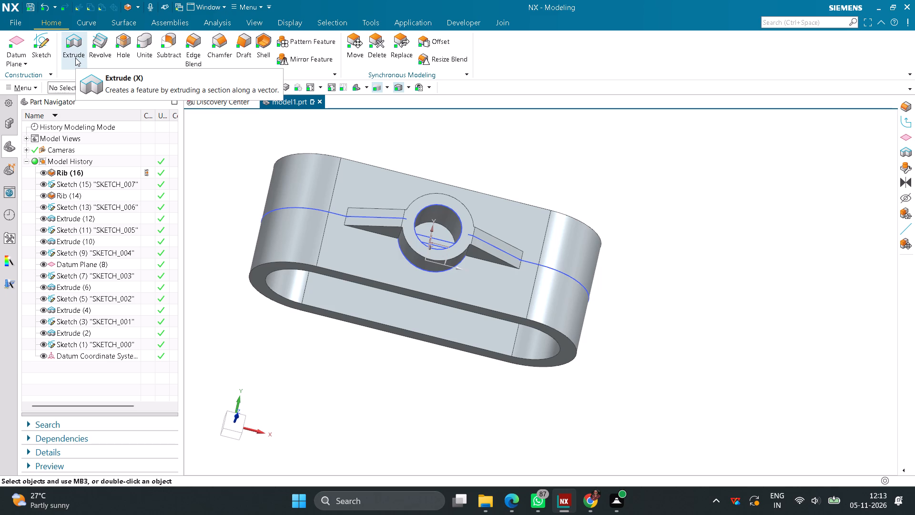
Sketch on the slot body's flat top face two rectangles, about 24 x 20 mm and 26 x 20 mm, overlapping its -X and +X rounded ends.
click(50, 53)
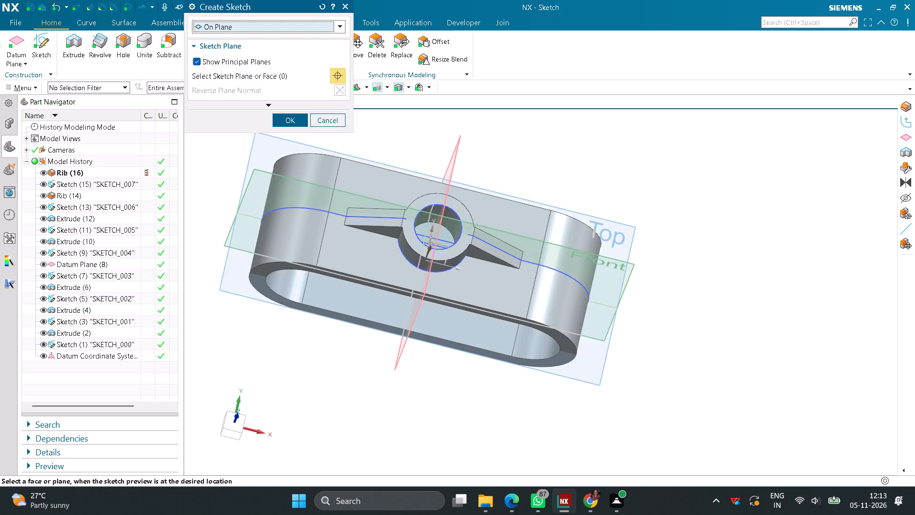
click(347, 256)
click(289, 121)
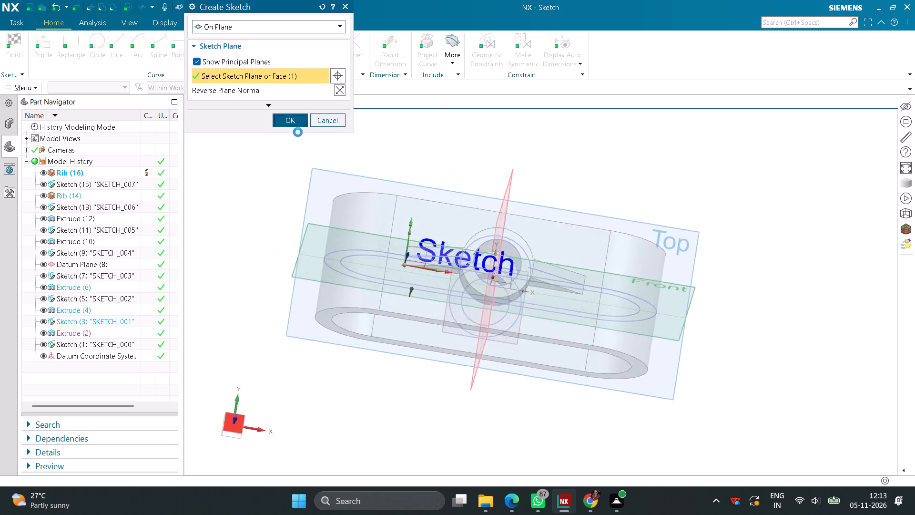
click(68, 44)
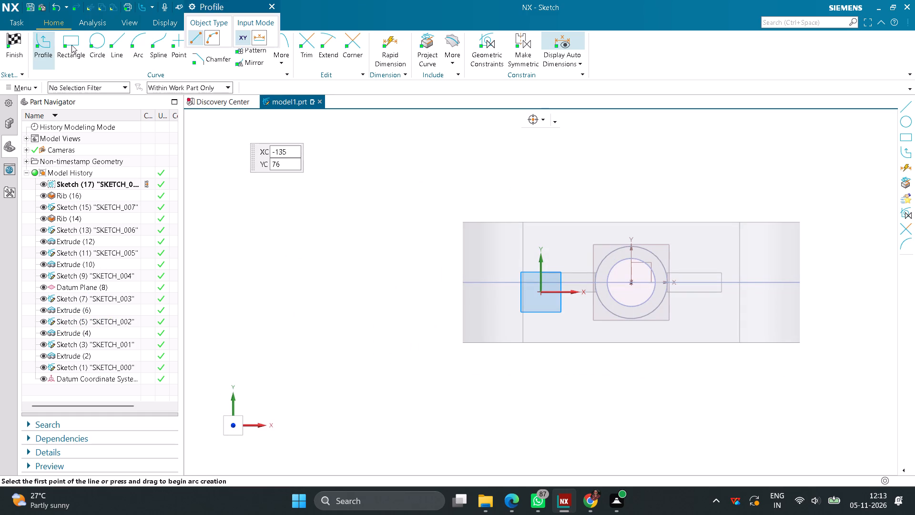
click(200, 37)
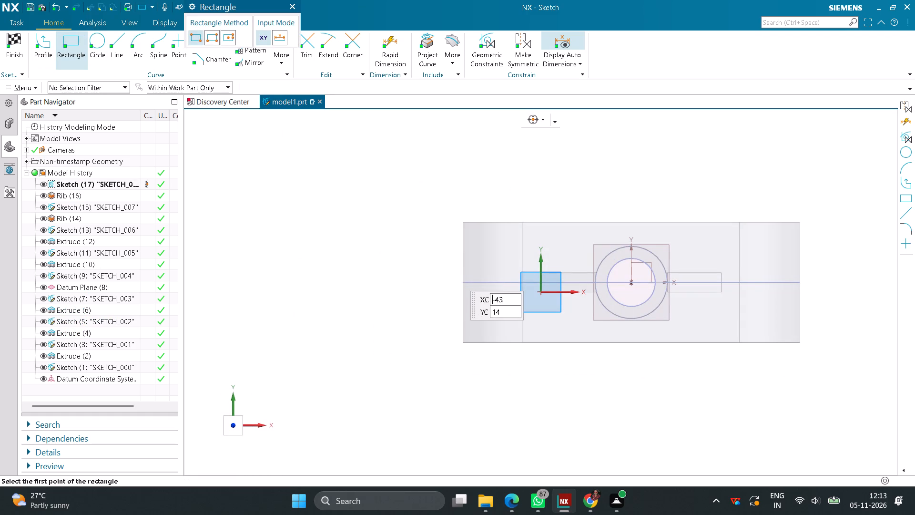
click(437, 257)
click(495, 307)
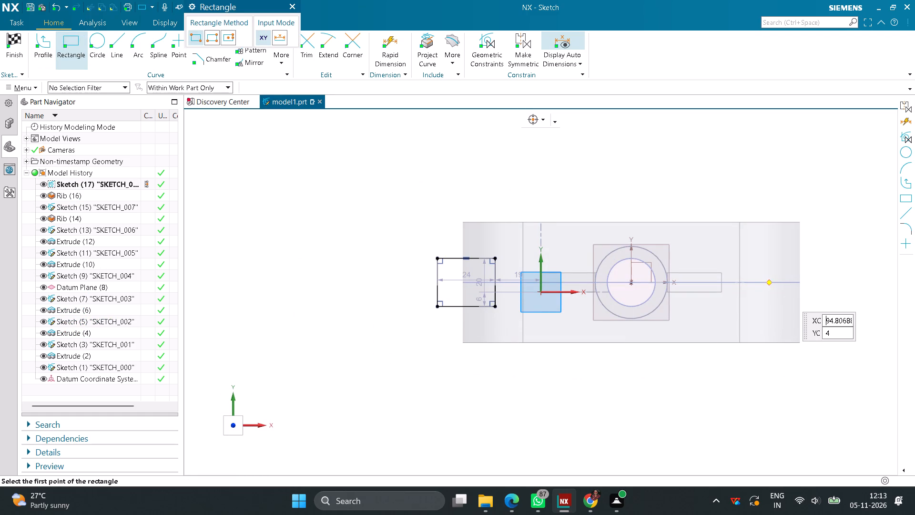
click(764, 267)
click(827, 316)
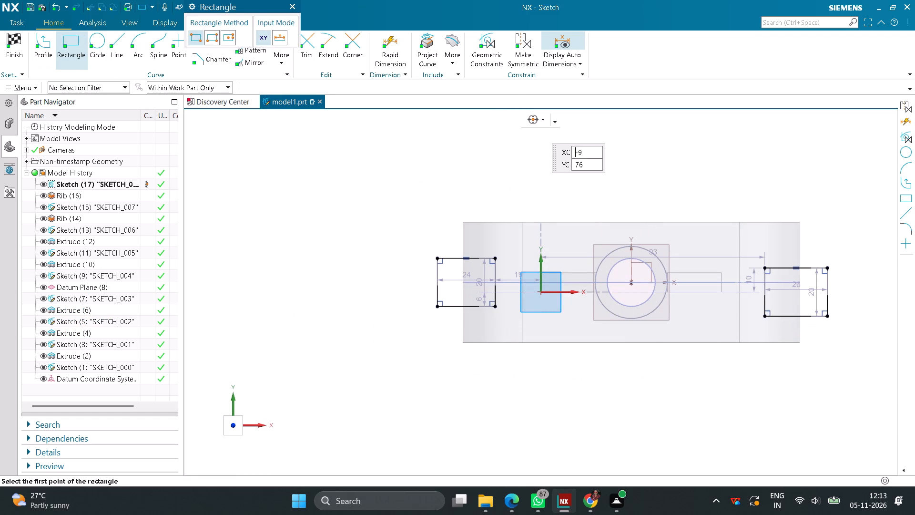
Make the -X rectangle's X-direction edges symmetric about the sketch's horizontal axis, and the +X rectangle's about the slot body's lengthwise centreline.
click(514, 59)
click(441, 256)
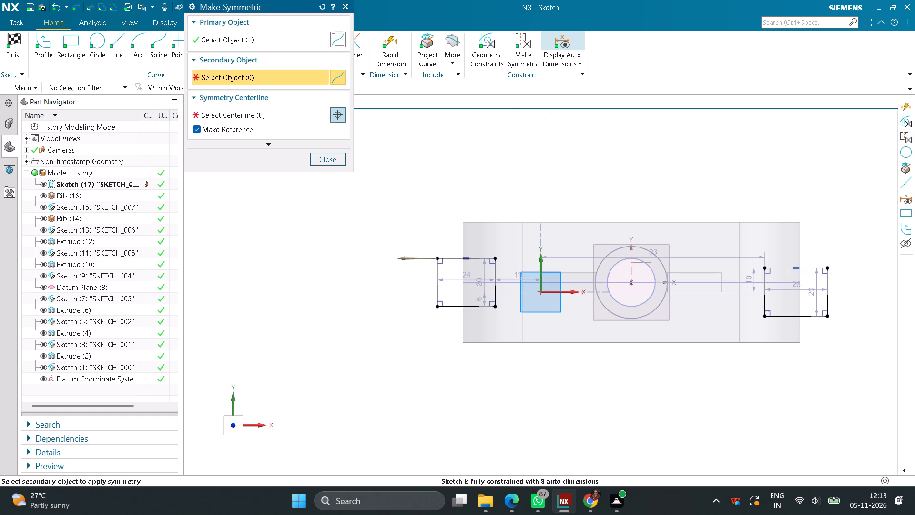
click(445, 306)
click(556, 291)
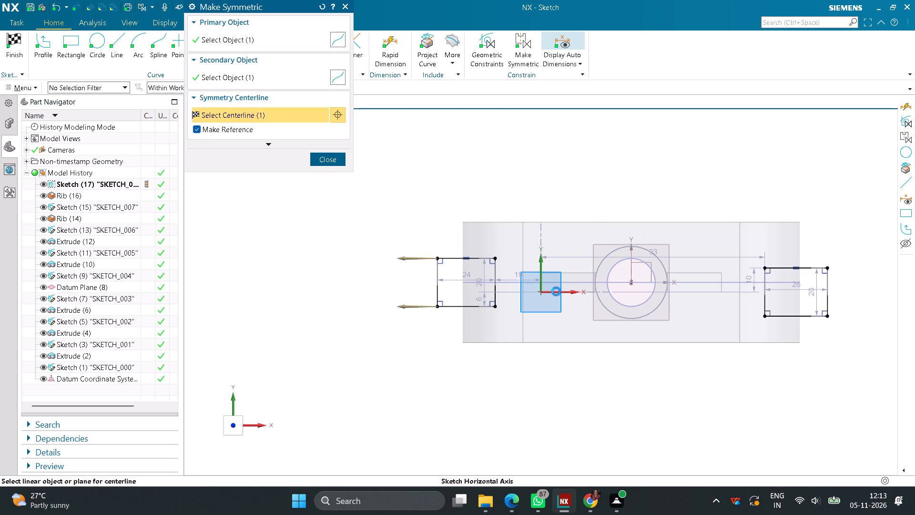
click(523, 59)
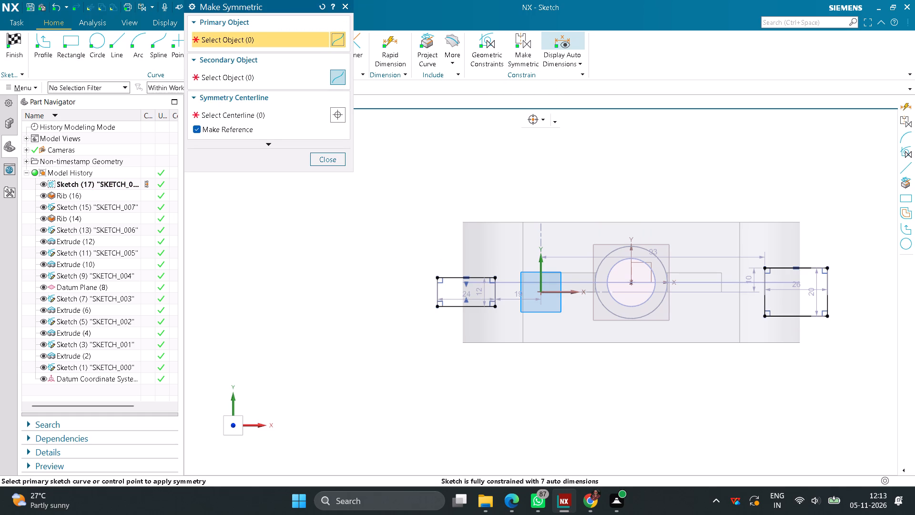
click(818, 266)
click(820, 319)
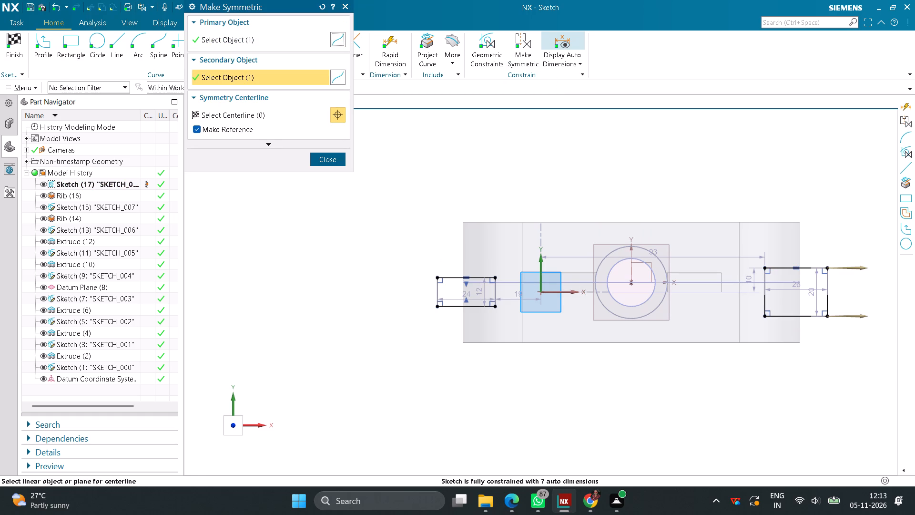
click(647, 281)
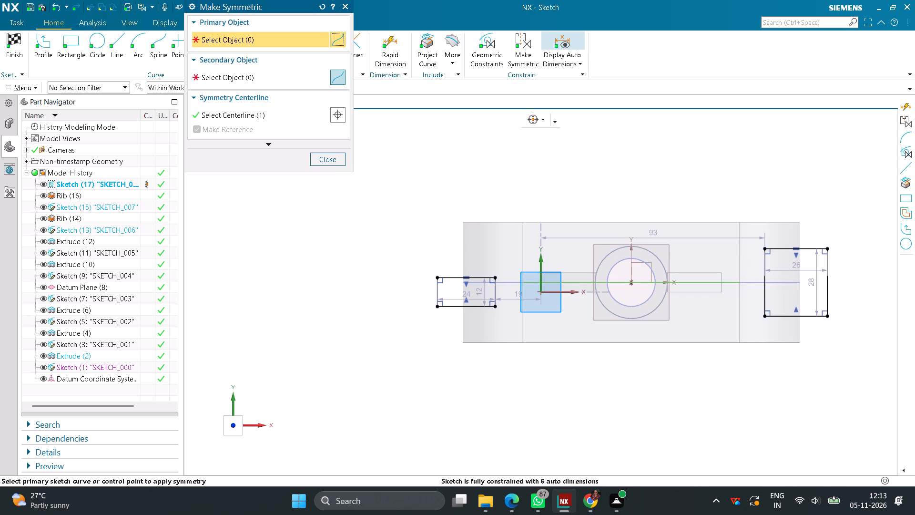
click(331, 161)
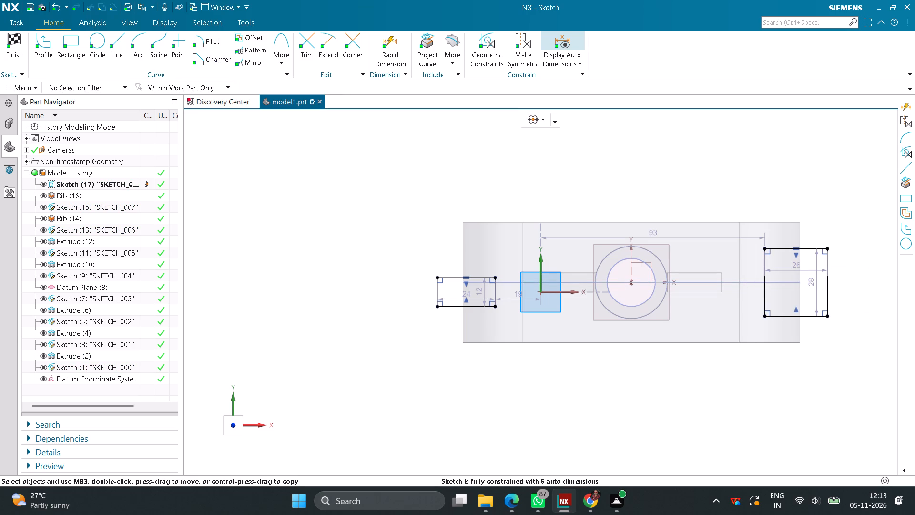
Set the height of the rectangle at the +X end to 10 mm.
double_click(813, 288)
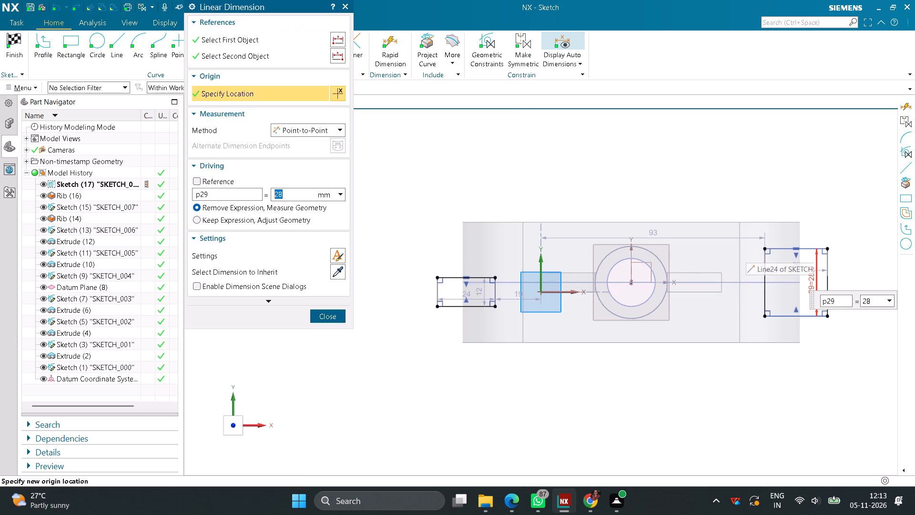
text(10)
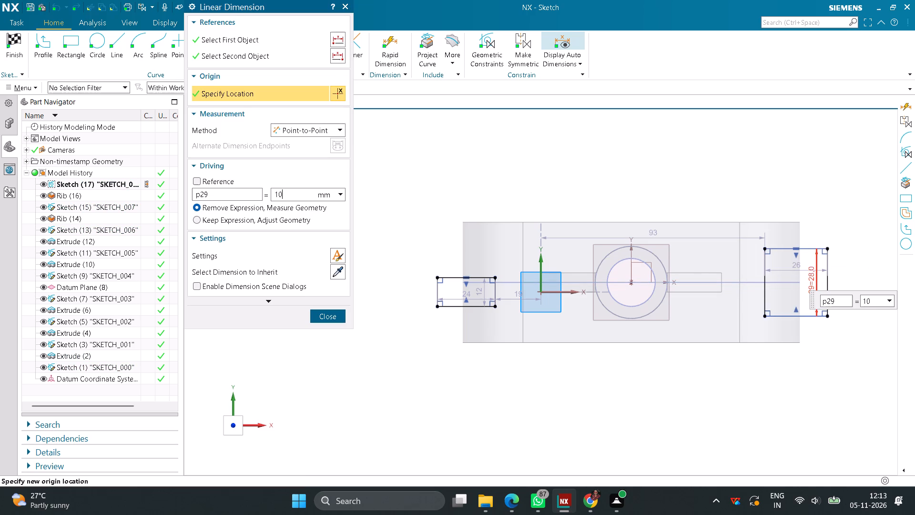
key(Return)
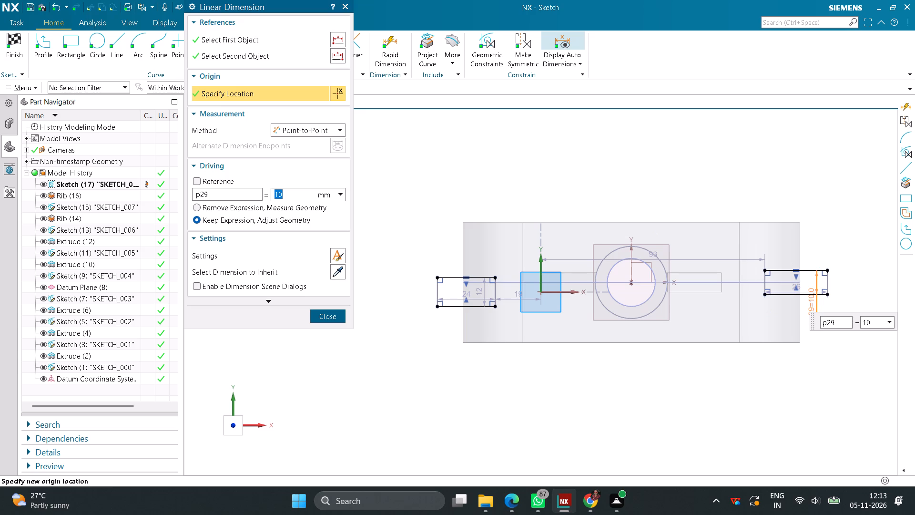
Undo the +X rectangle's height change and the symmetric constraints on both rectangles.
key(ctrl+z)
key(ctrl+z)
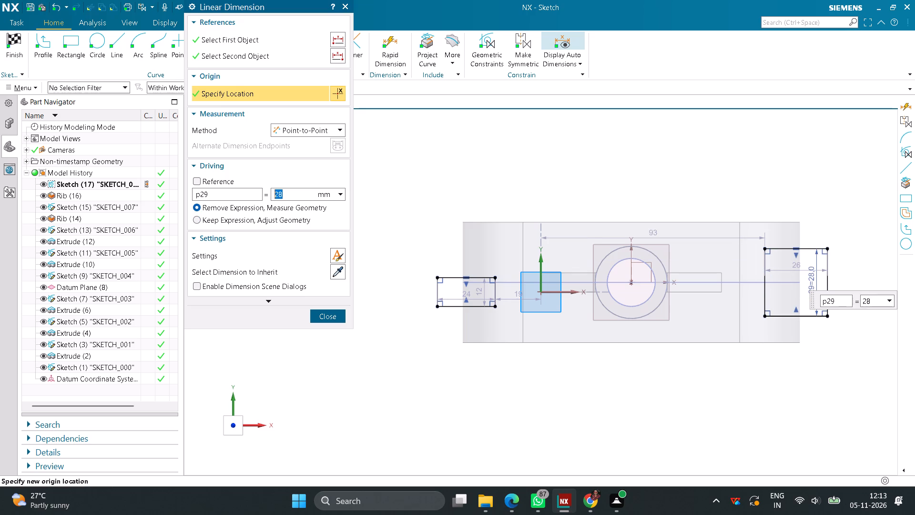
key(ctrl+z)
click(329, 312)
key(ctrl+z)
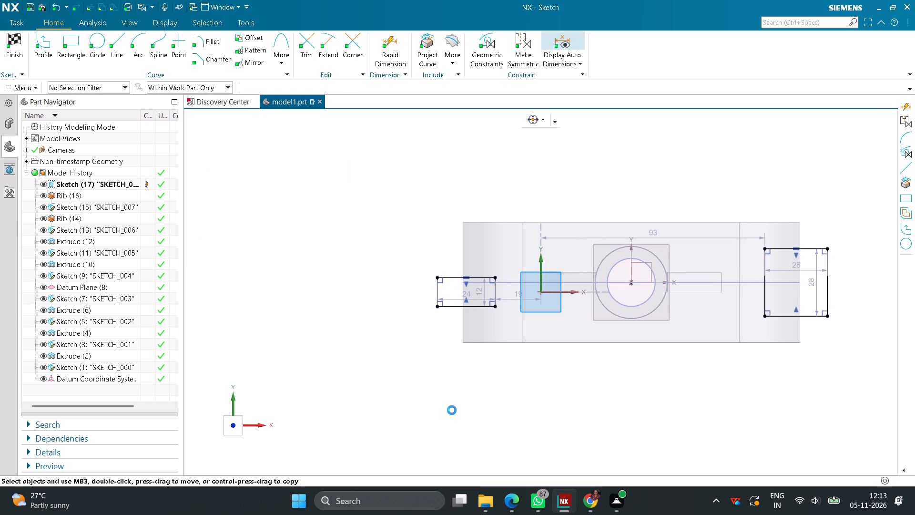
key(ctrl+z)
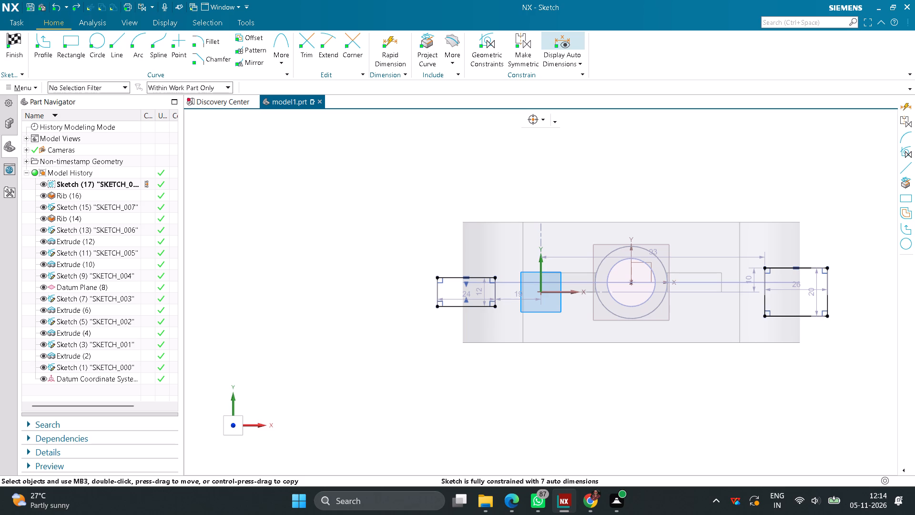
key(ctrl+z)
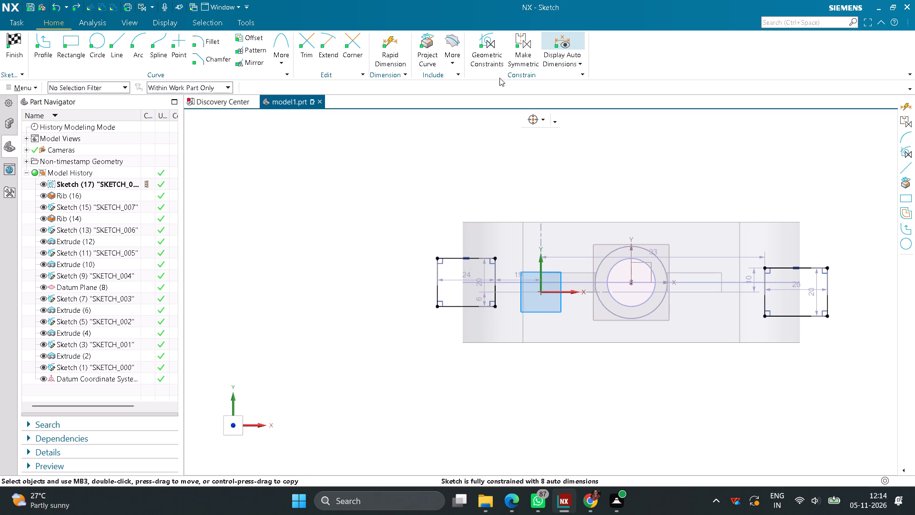
Make the X-direction edges of each end rectangle symmetric about the slot body's lengthwise centreline.
click(527, 54)
click(444, 256)
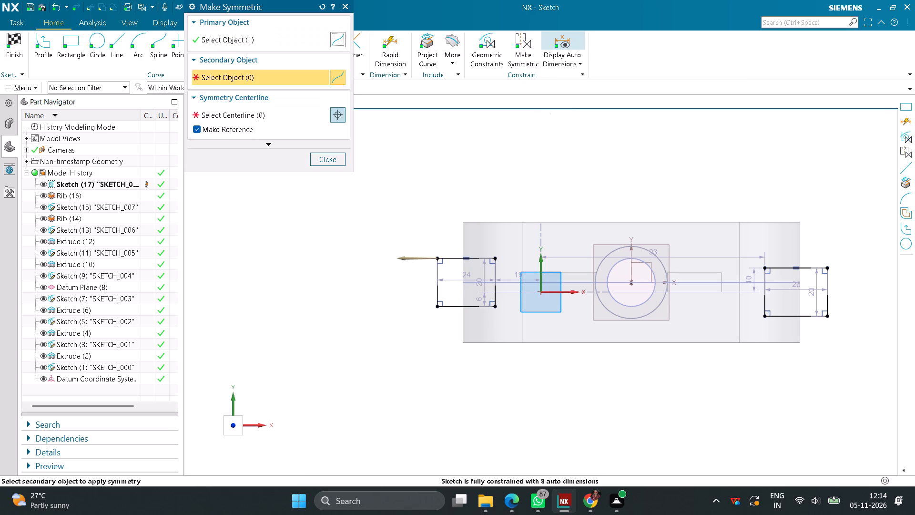
click(445, 309)
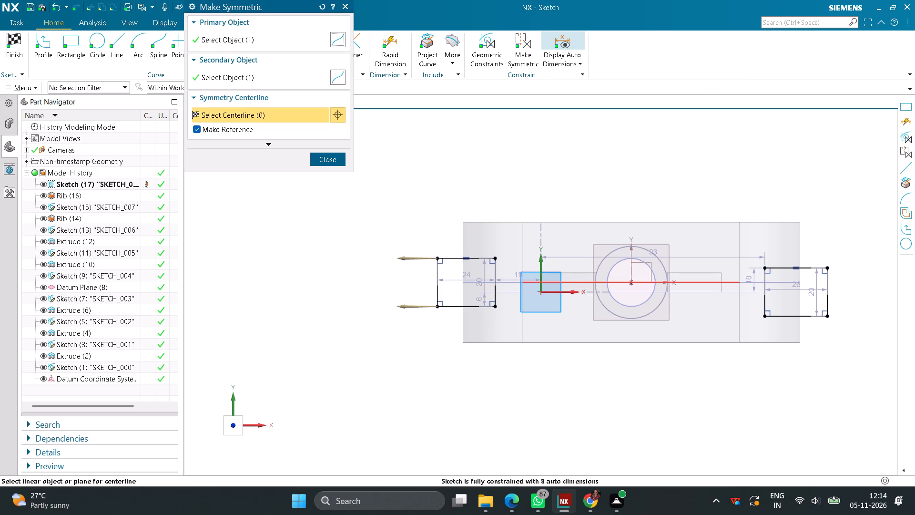
click(642, 285)
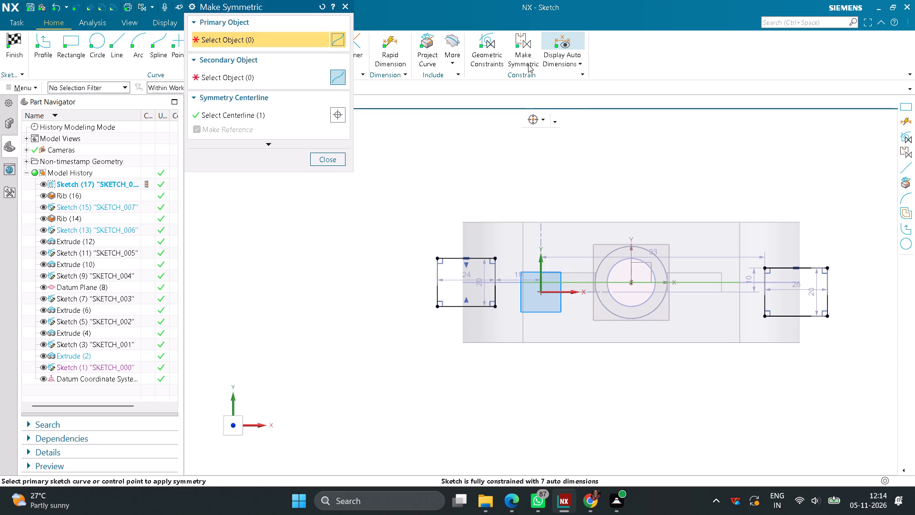
click(528, 63)
click(817, 270)
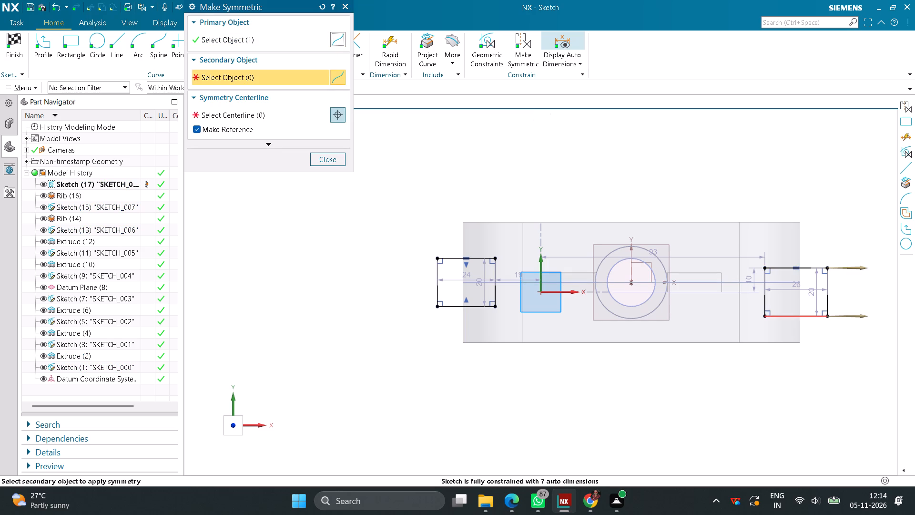
click(823, 317)
click(653, 283)
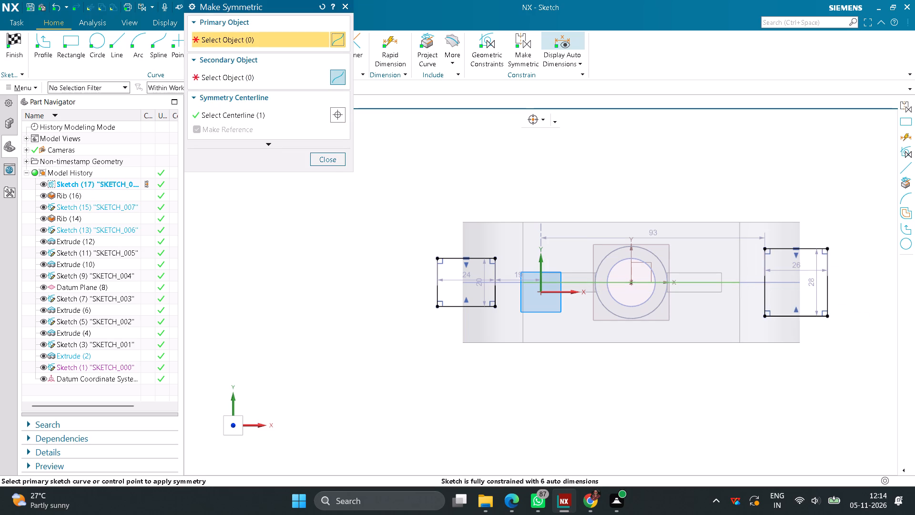
click(335, 159)
Set the heights of both end rectangles to 10 mm.
double_click(484, 289)
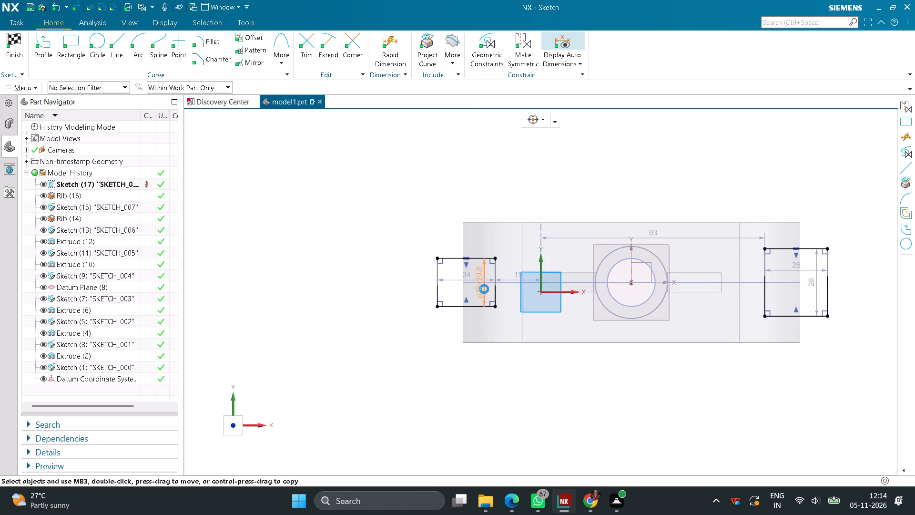
text(10)
key(Return)
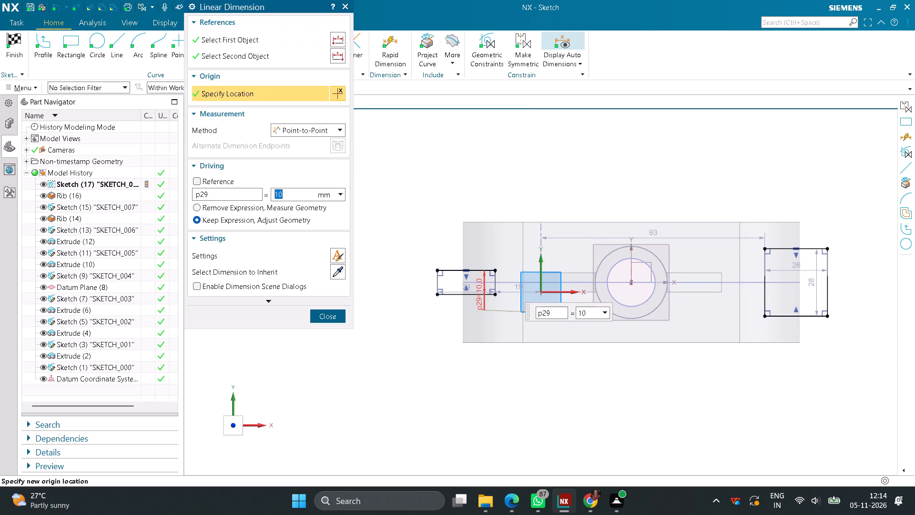
double_click(817, 289)
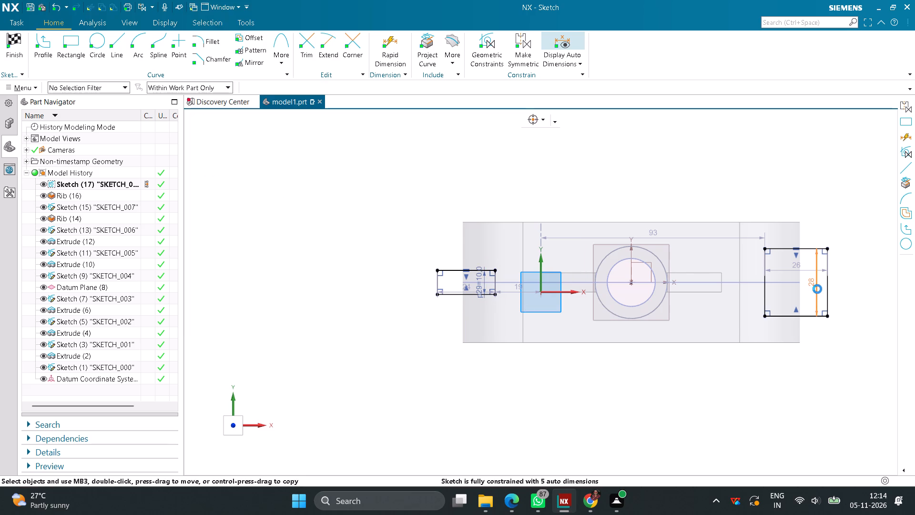
text(10)
key(Return)
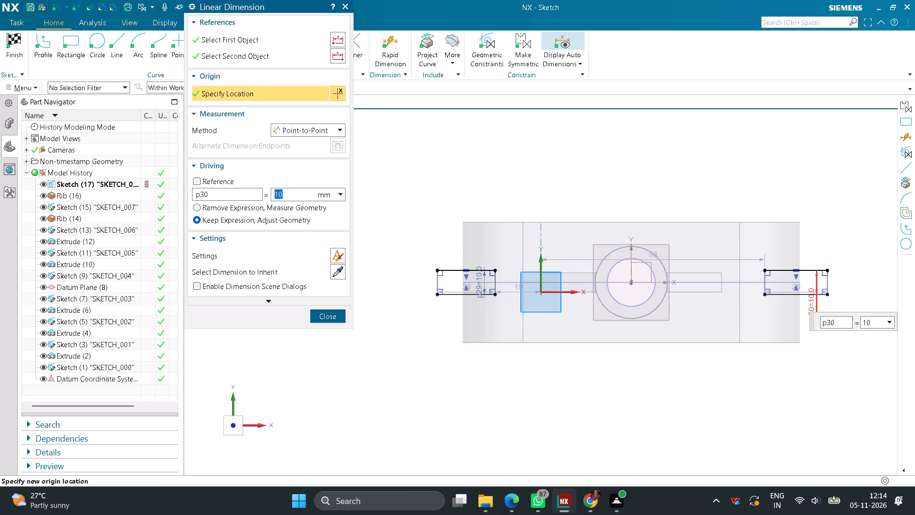
click(332, 320)
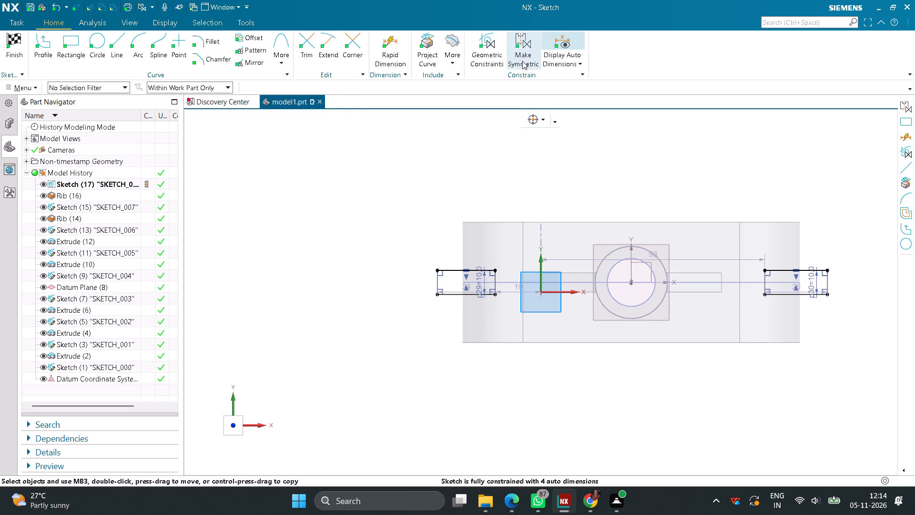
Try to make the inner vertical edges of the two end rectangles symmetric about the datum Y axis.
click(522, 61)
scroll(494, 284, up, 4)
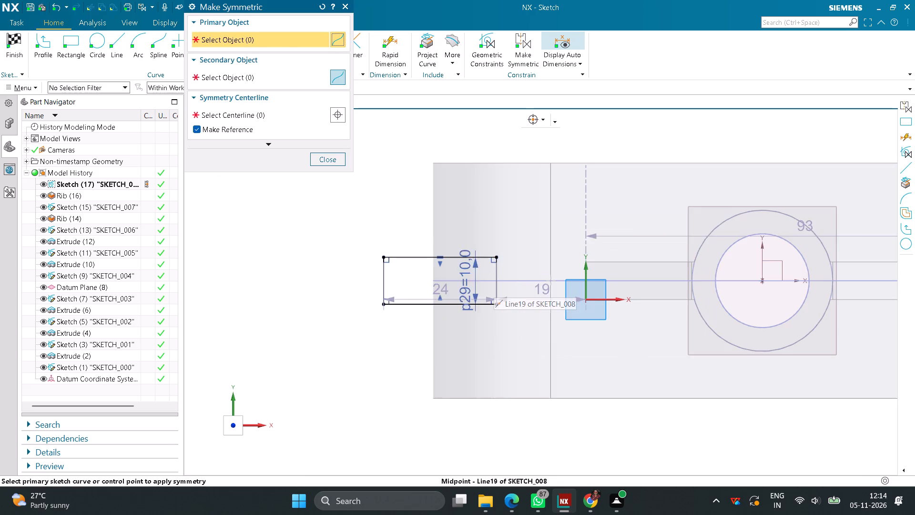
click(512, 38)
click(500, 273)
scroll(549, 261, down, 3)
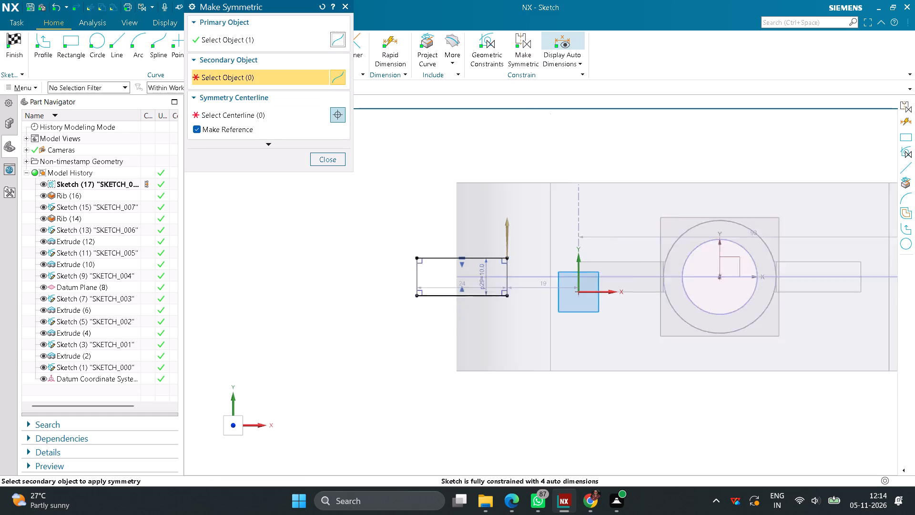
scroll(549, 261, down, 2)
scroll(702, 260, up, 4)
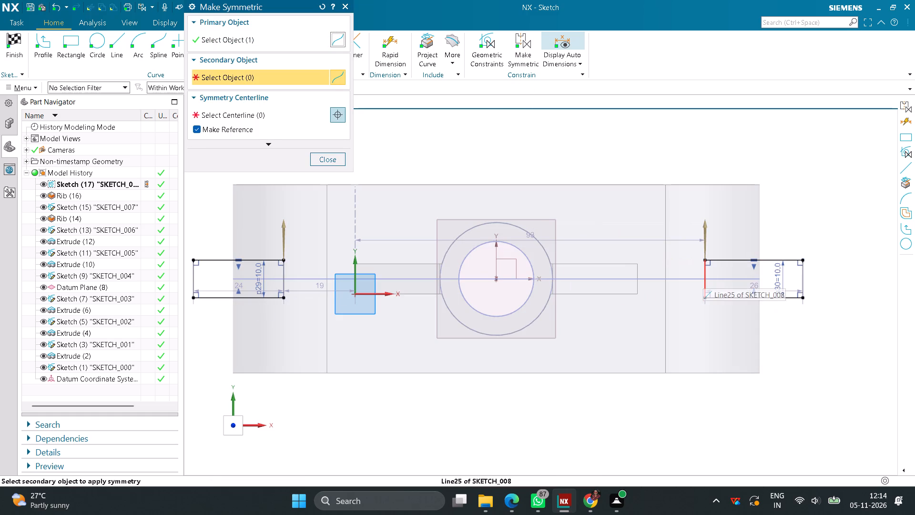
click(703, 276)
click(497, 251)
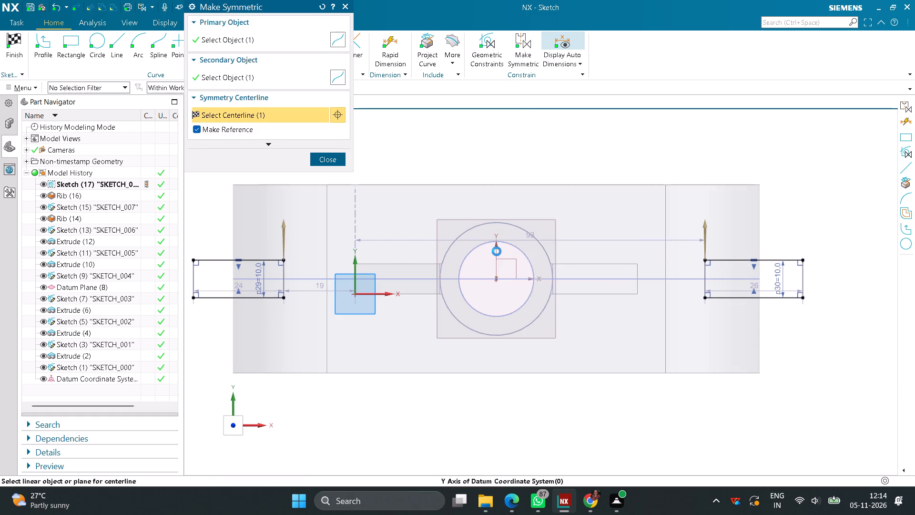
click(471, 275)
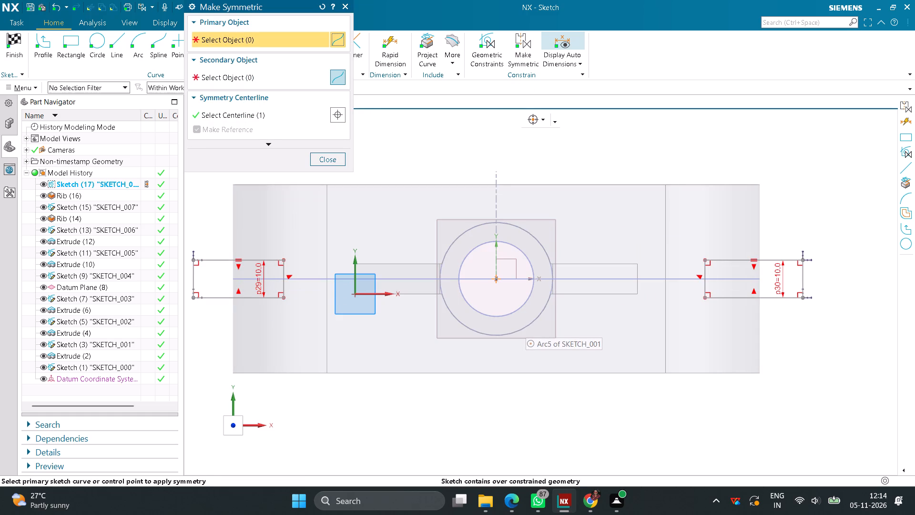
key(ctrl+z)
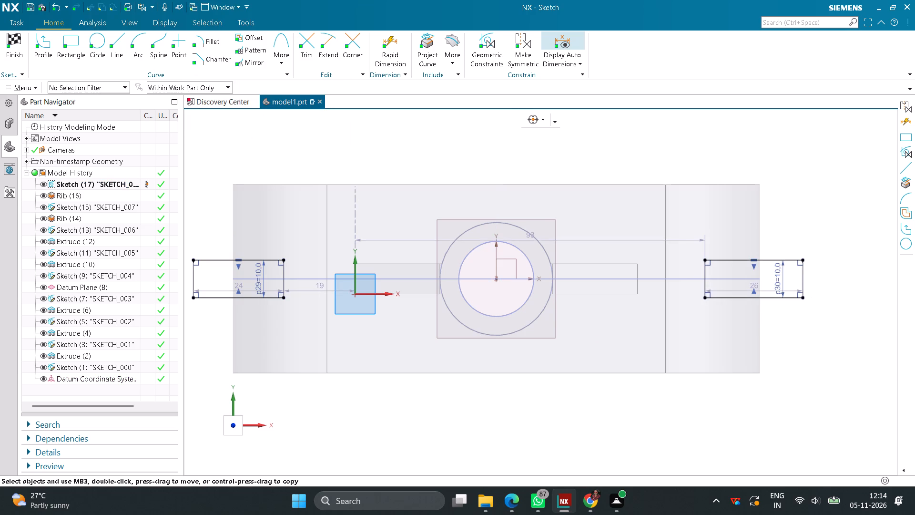
Dimension the inner vertical edge of the -X end rectangle at 104/2 mm from the datum Y axis.
click(404, 56)
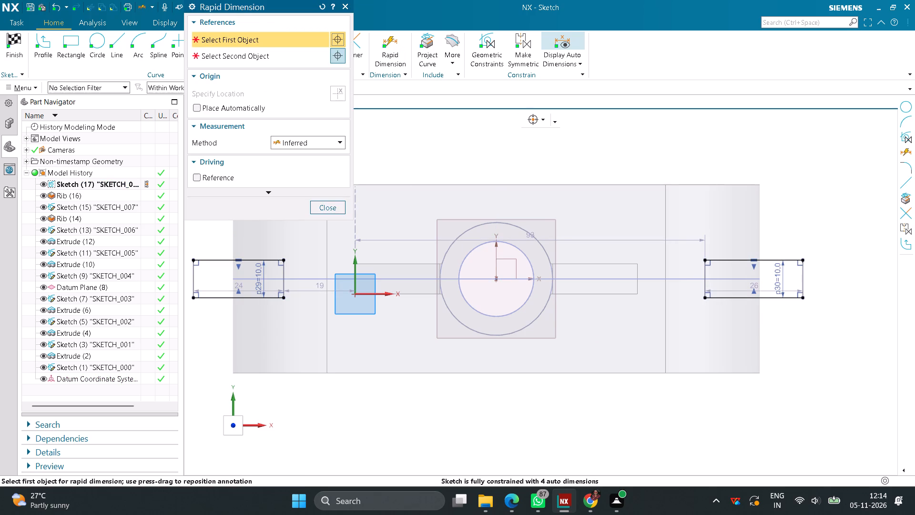
click(287, 270)
click(496, 256)
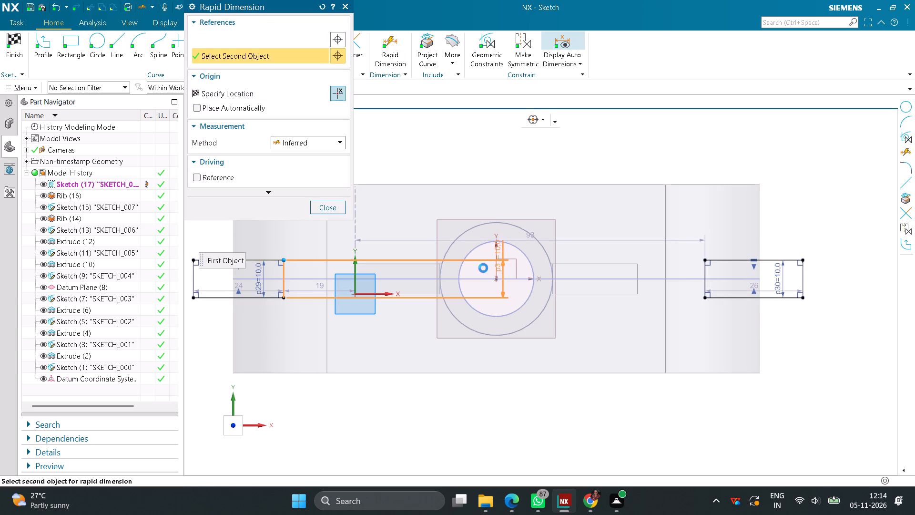
click(390, 411)
text(104/2)
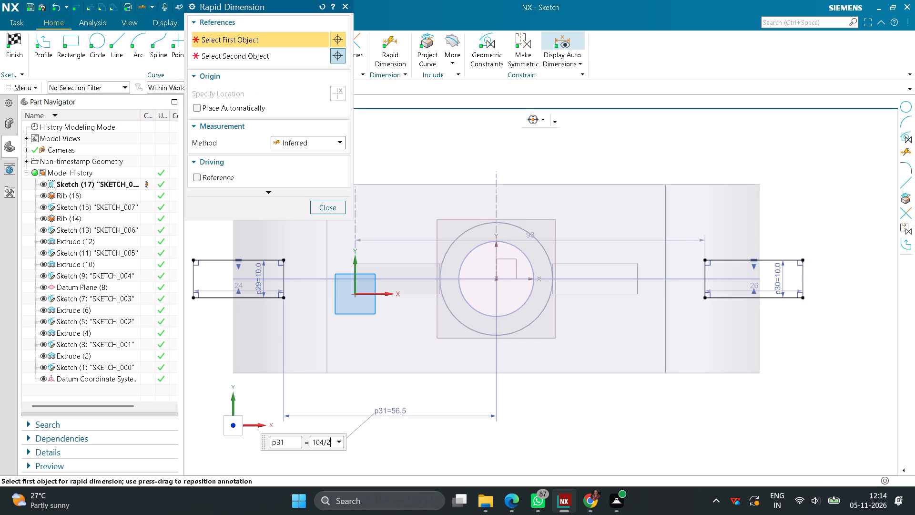
key(Return)
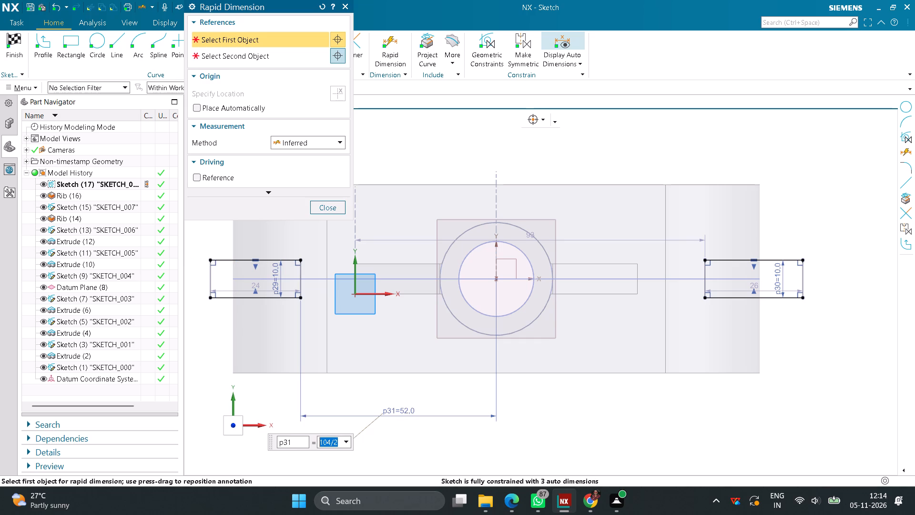
click(326, 206)
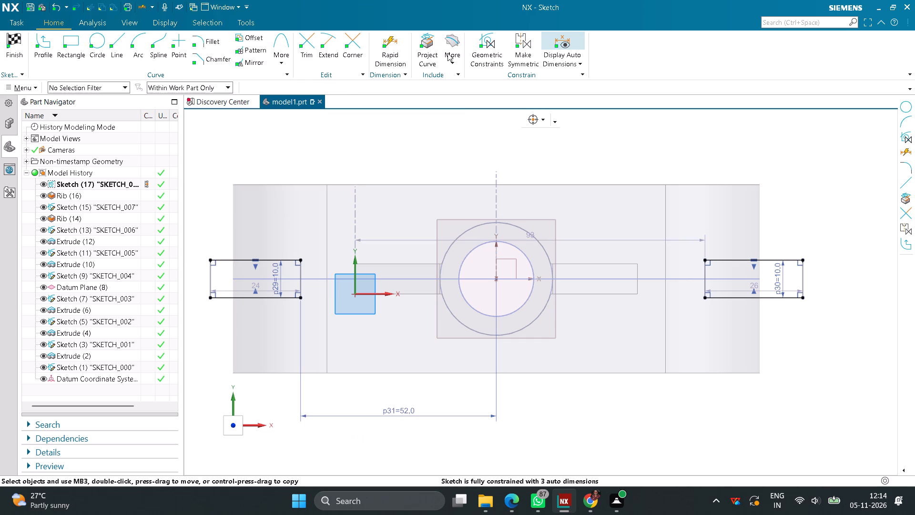
Dimension the inner vertical edge of the +X end rectangle at 104/2 mm from the datum Y axis and finish the sketch.
click(398, 52)
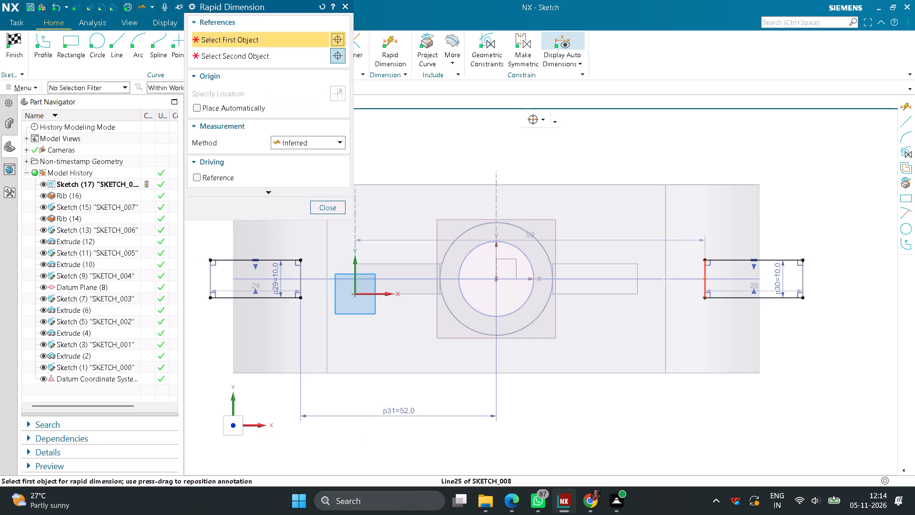
click(705, 273)
click(497, 255)
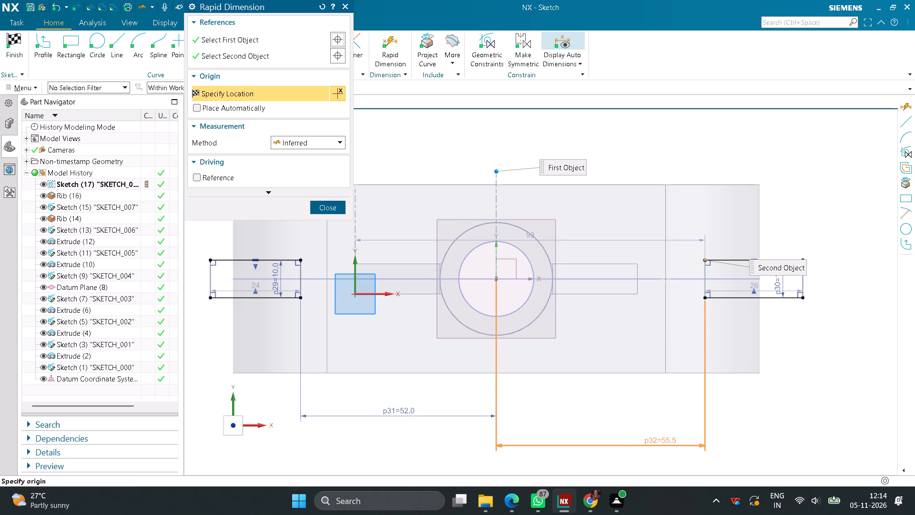
click(645, 431)
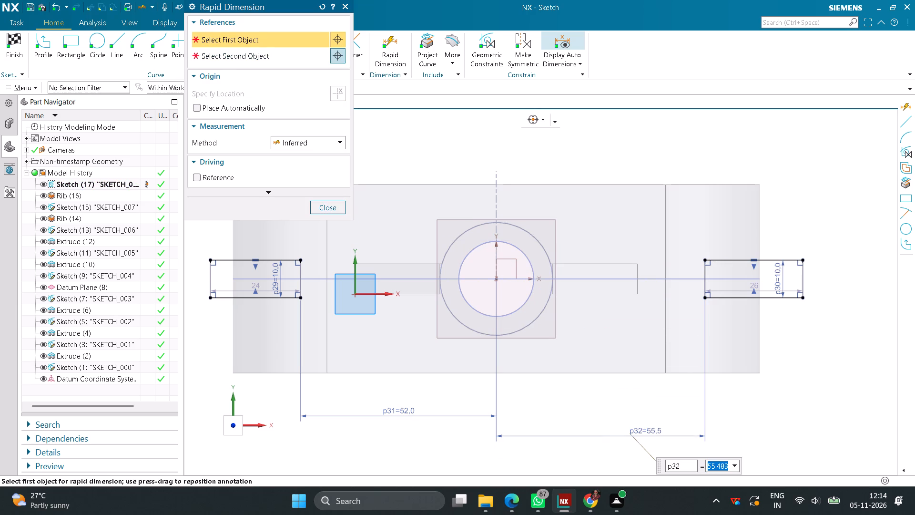
text(104/2)
key(Return)
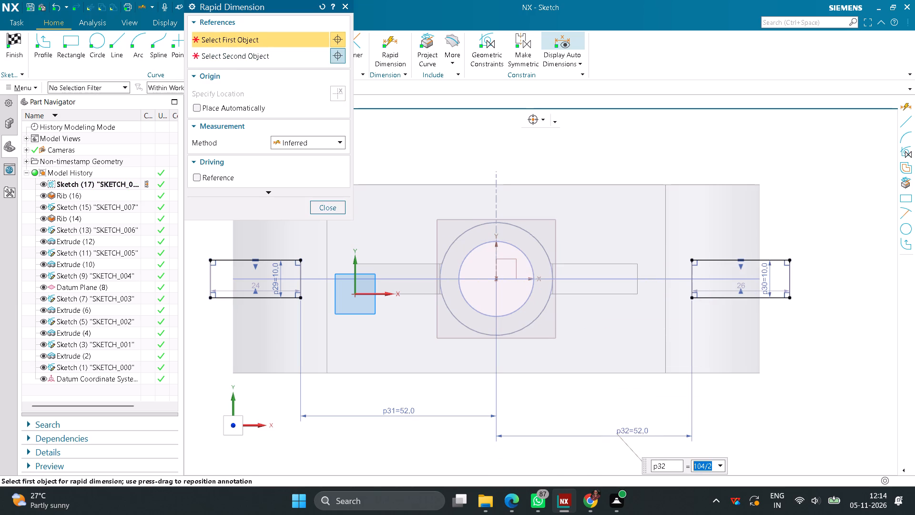
click(334, 210)
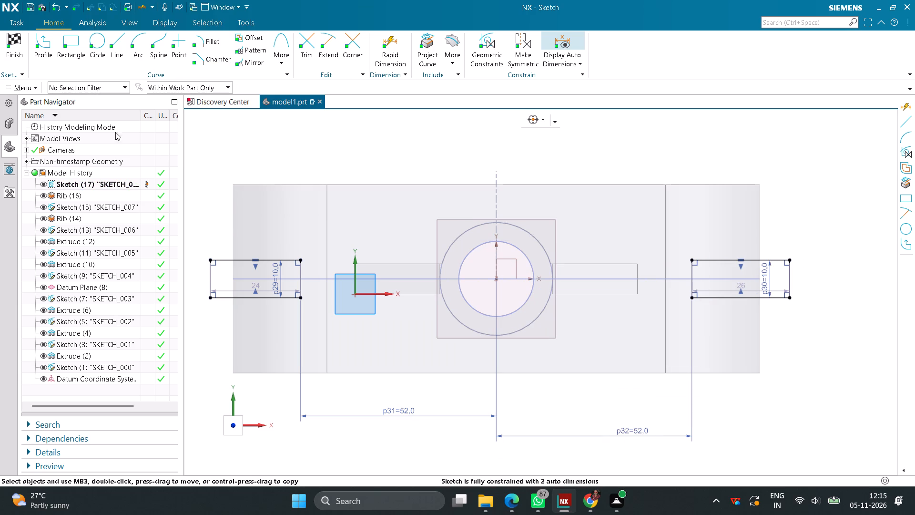
click(18, 43)
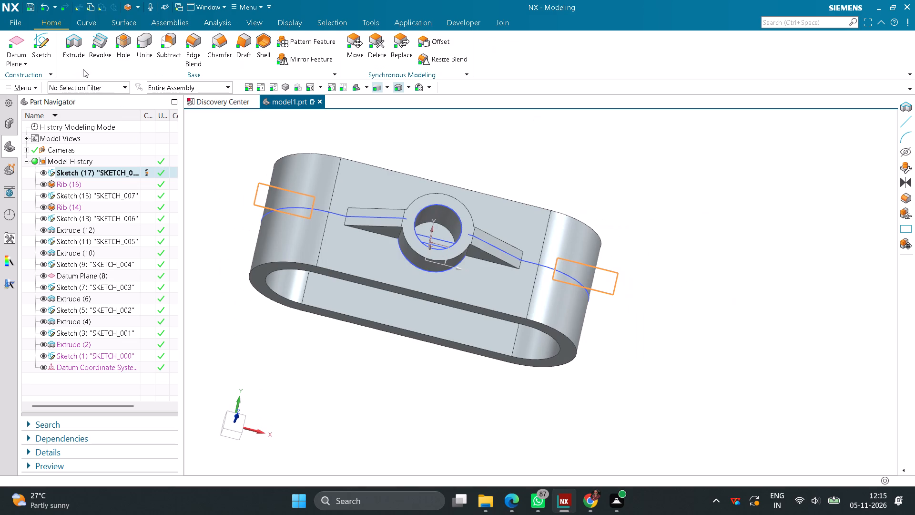
Extrude both end rectangles in the reversed direction with the end limit Through All, subtracting them from the slot-shaped body.
click(74, 53)
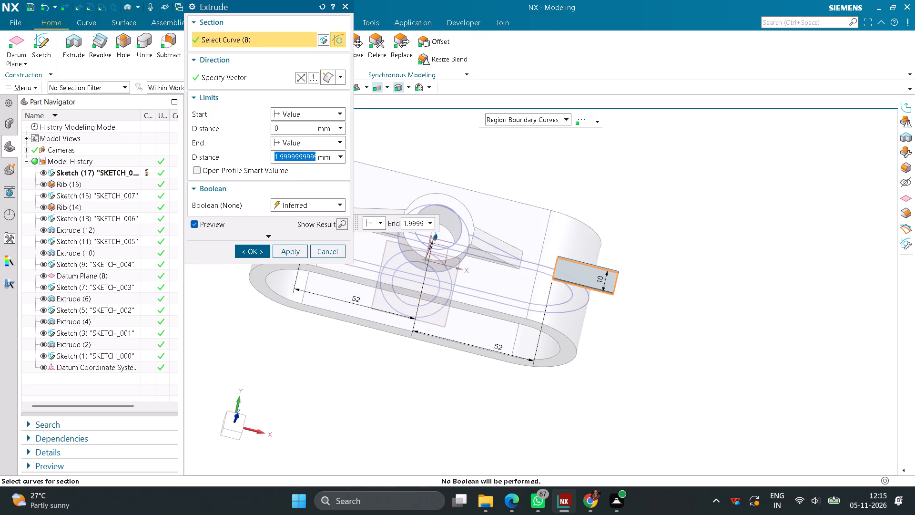
scroll(334, 325, down, 3)
click(300, 76)
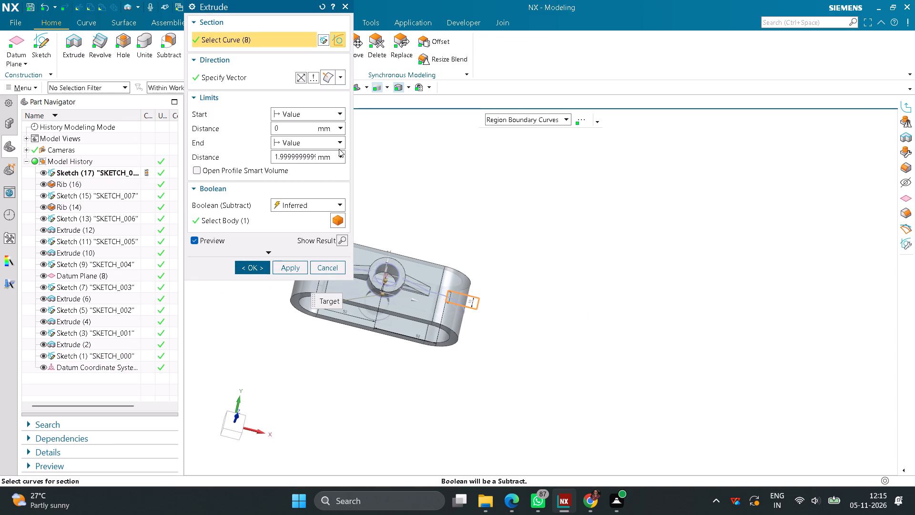
click(337, 147)
click(316, 226)
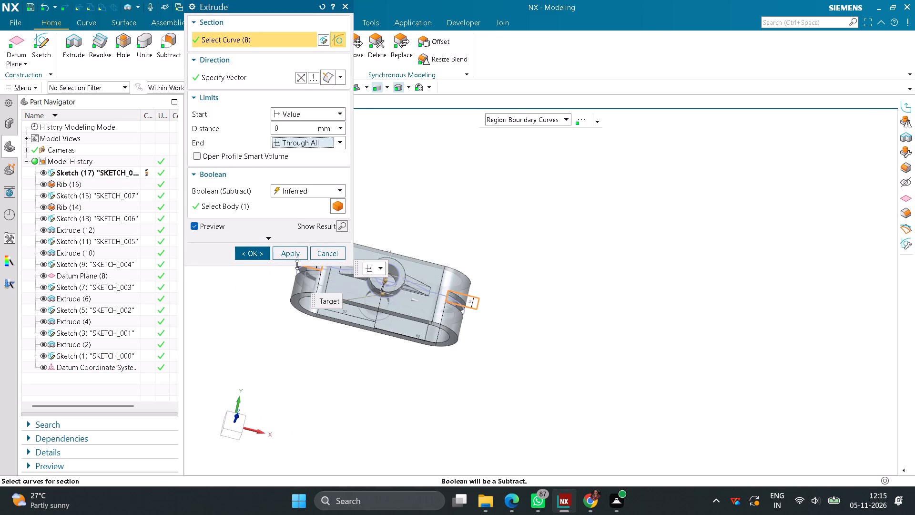
click(251, 257)
Create a new sketch on the flat slot-shaped ring face at the -Y end of the body.
middle_drag(321, 349, 288, 317)
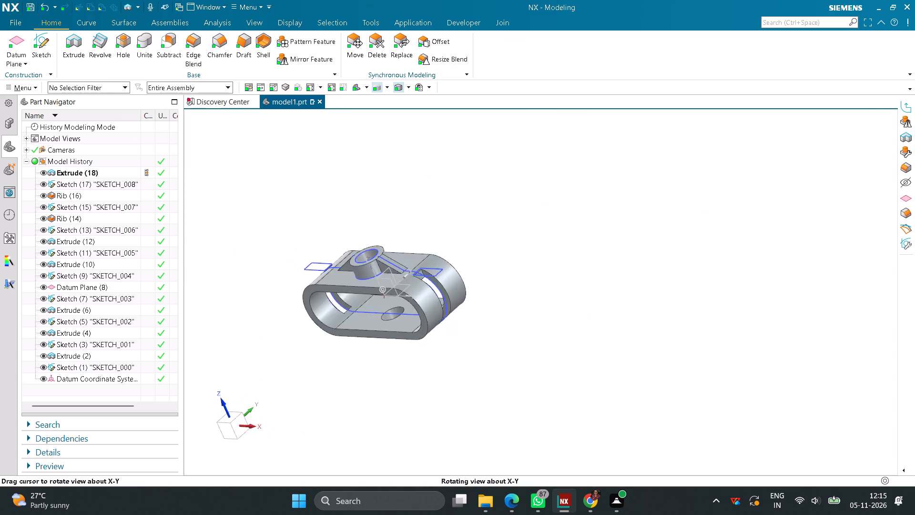
middle_drag(288, 317, 298, 324)
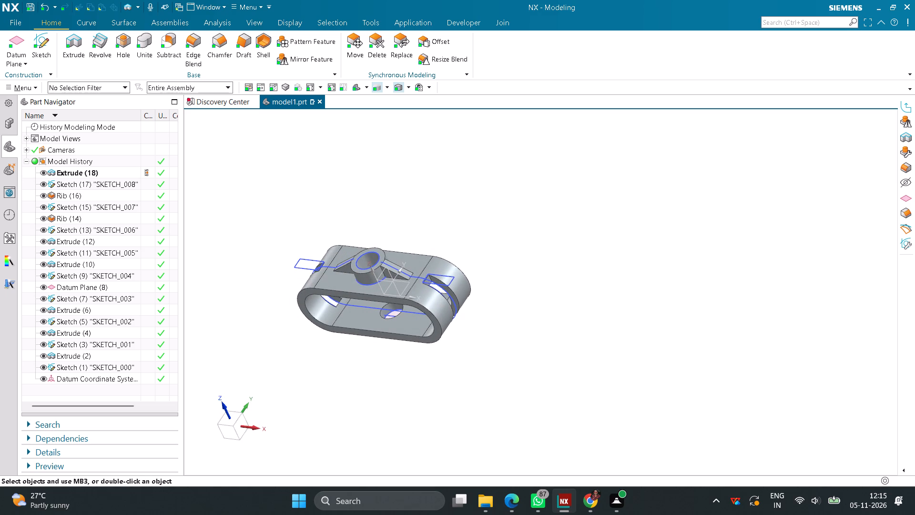
click(49, 48)
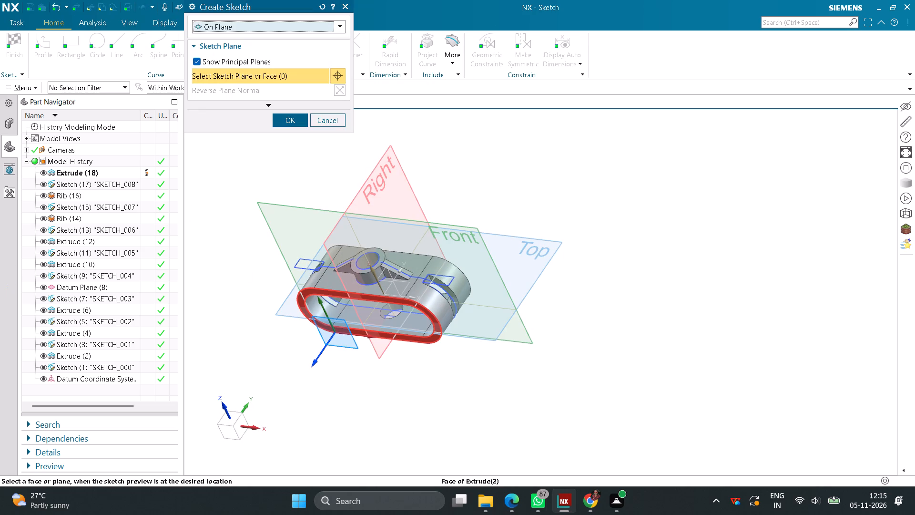
click(322, 334)
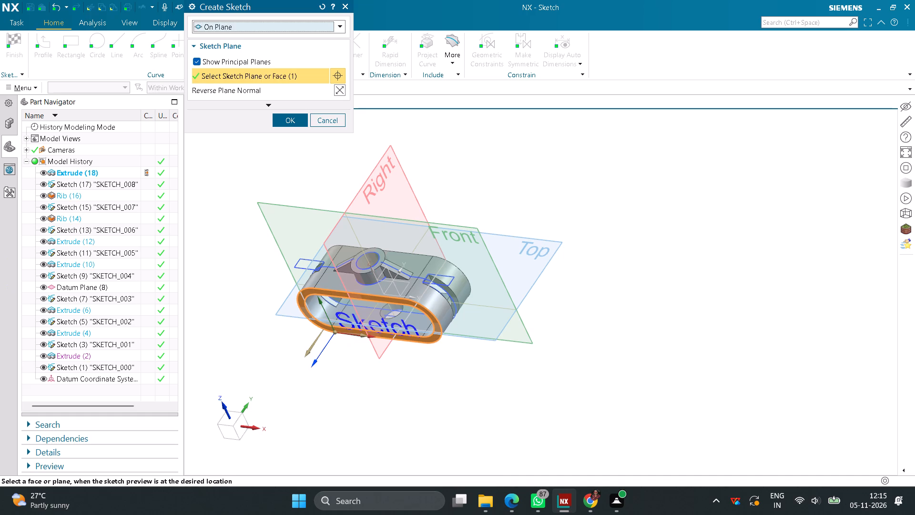
click(296, 117)
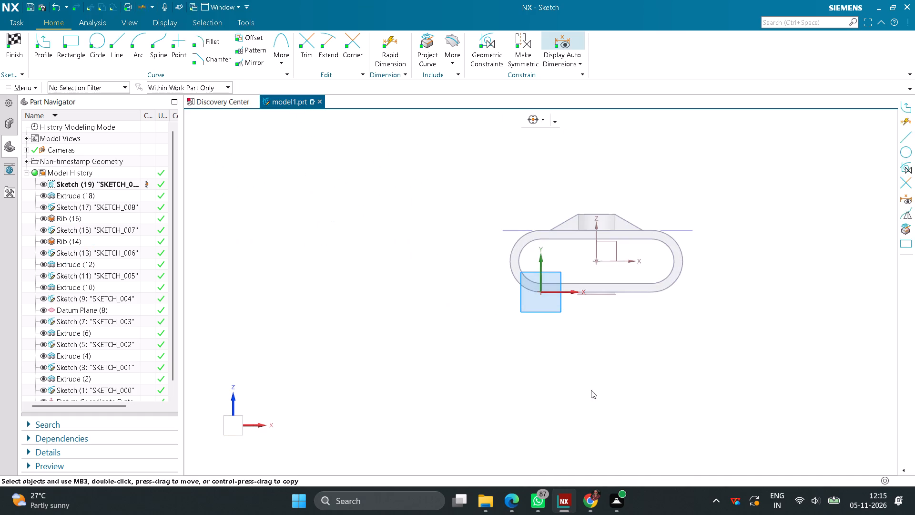
Sketch a 36 mm vertical line down from the ring's upper inner straight edge, on the -X side of the opening.
scroll(561, 216, up, 6)
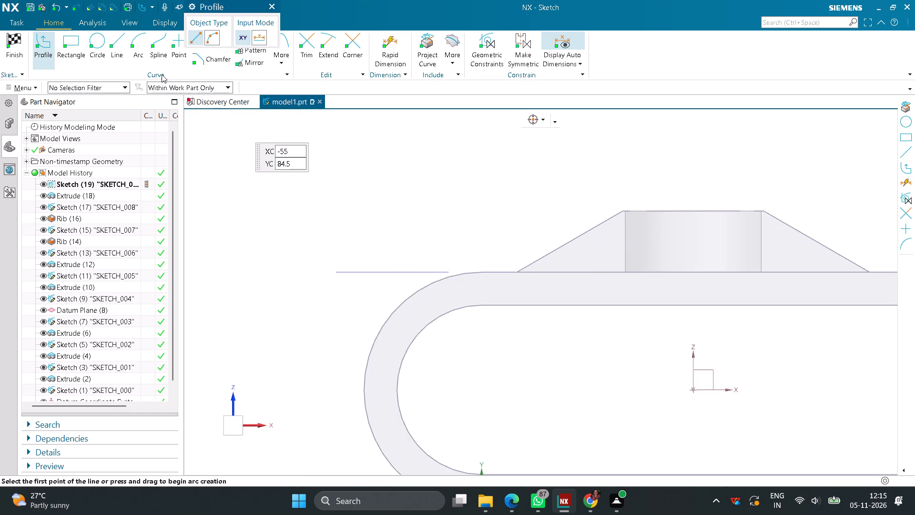
click(122, 49)
scroll(548, 347, down, 2)
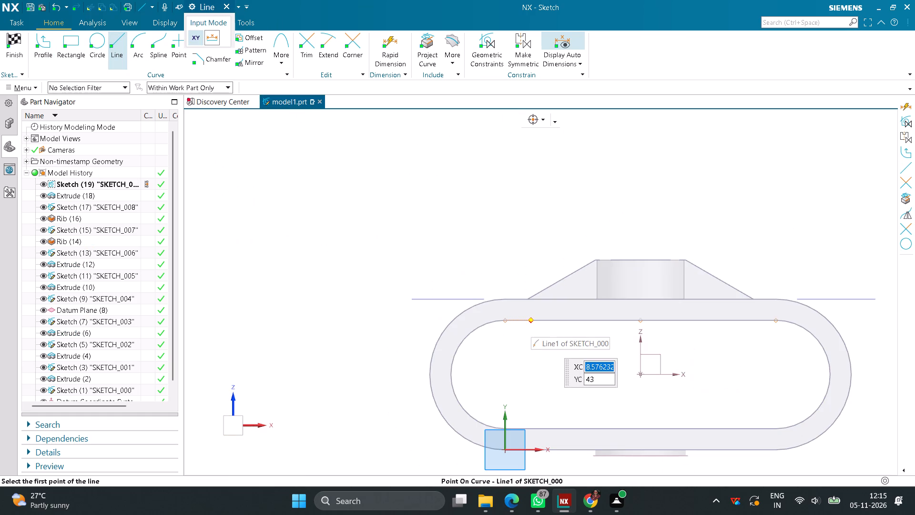
click(531, 325)
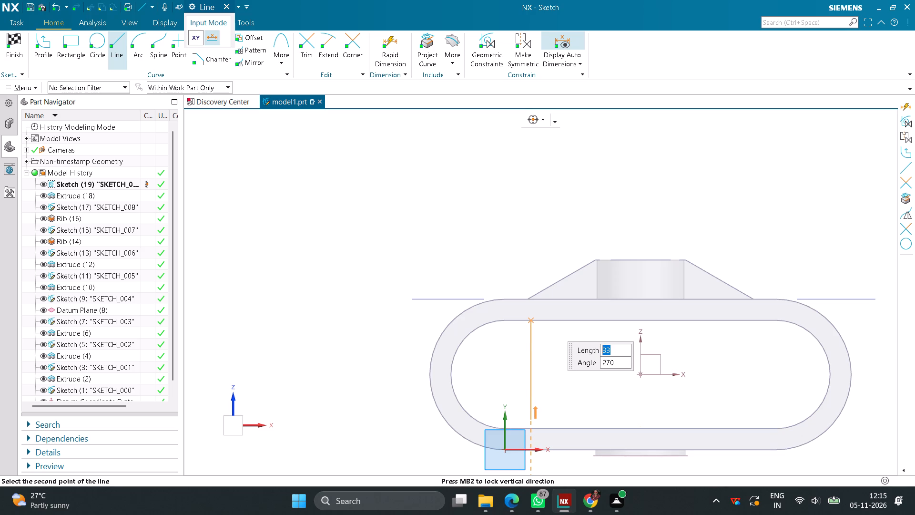
scroll(534, 421, down, 3)
middle_drag(534, 421, 500, 348)
right_drag(534, 421, 500, 348)
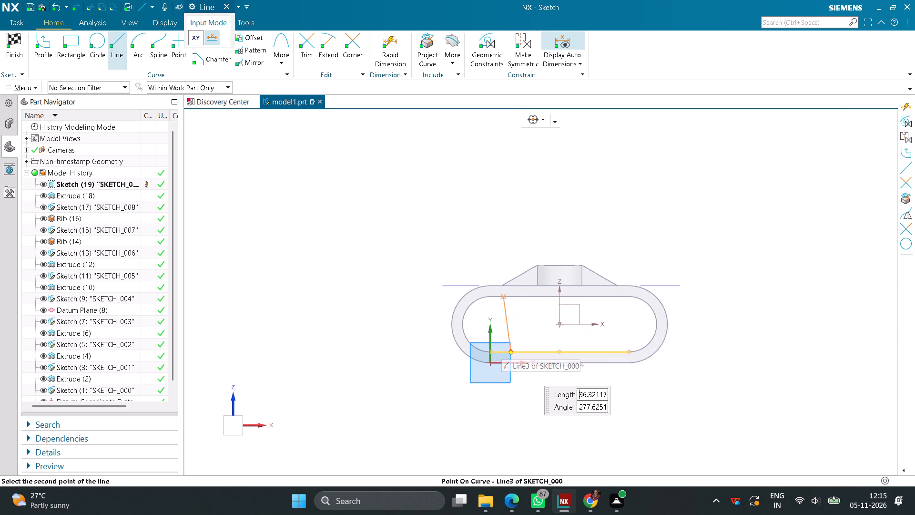
scroll(505, 354, up, 4)
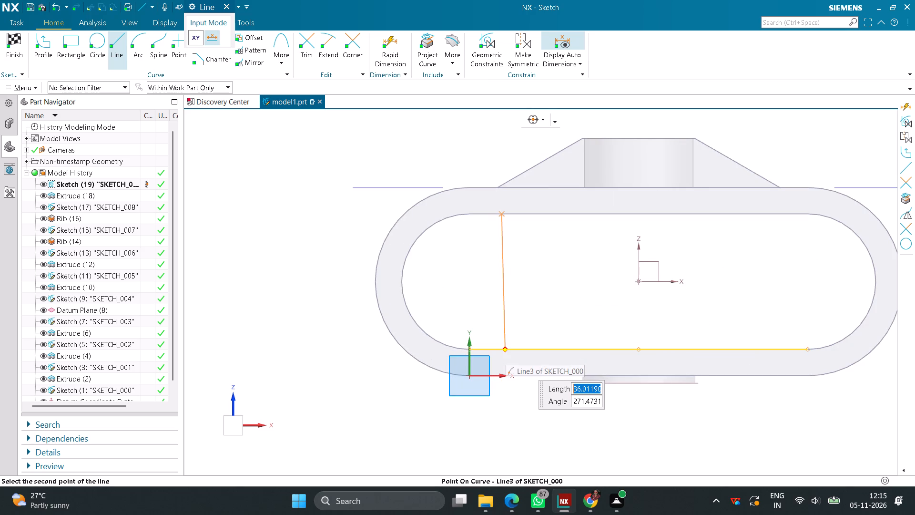
text(36)
key(Return)
key(Return)
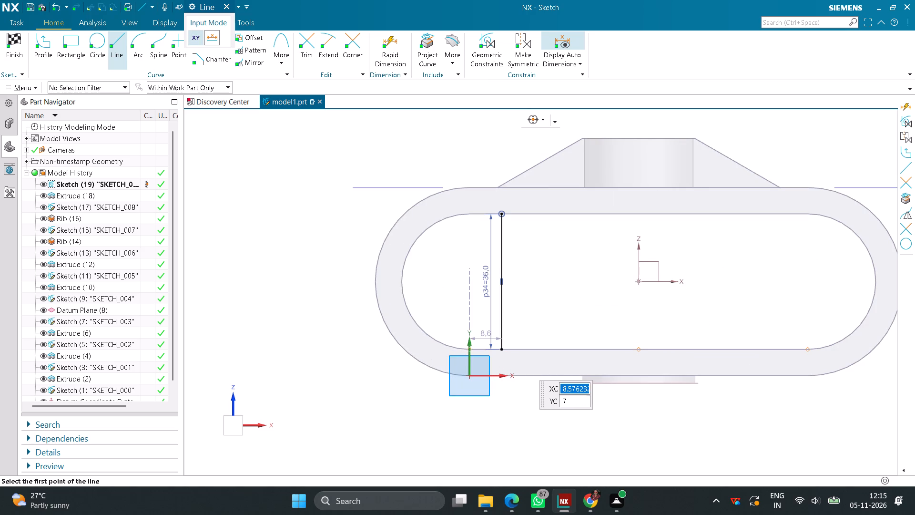
Dimension the vertical line at 56/2 mm from the datum Z axis.
click(389, 56)
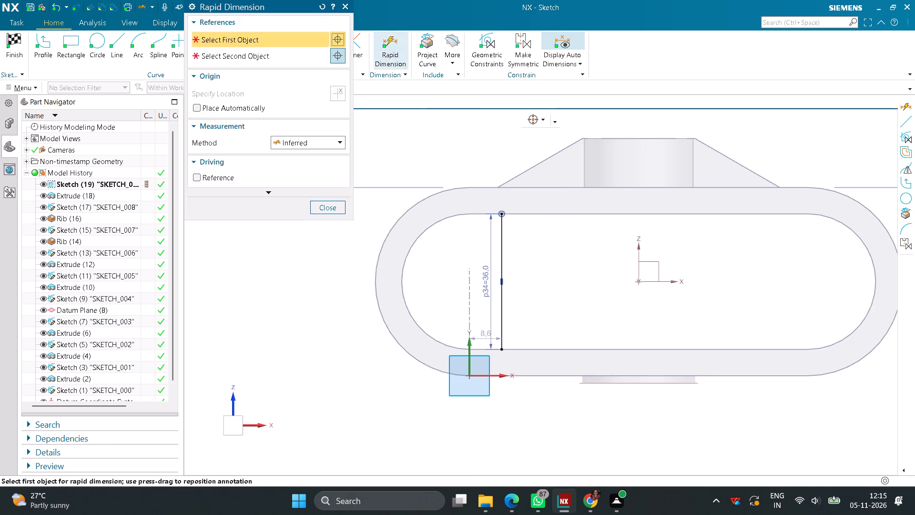
click(504, 242)
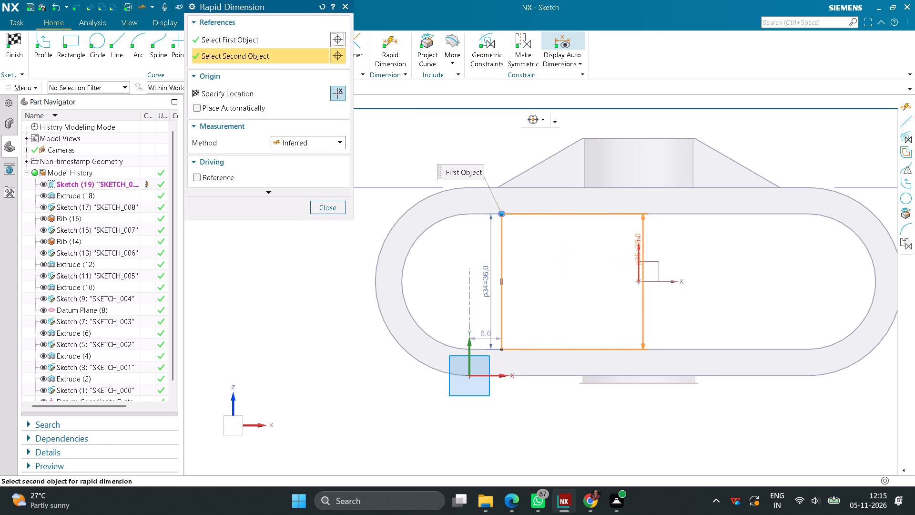
click(636, 249)
click(603, 407)
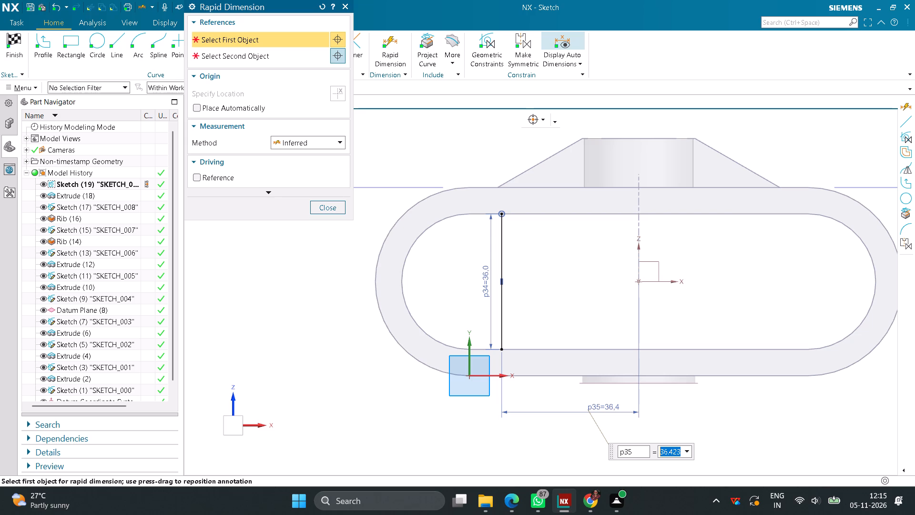
text(56/2)
key(Return)
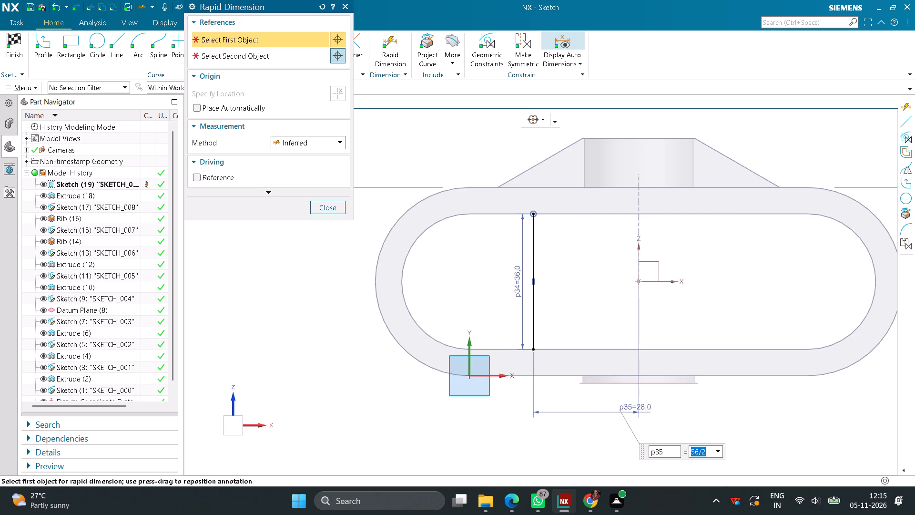
Project the ring's inner end arc on the -X side into the sketch as a single curve.
click(330, 205)
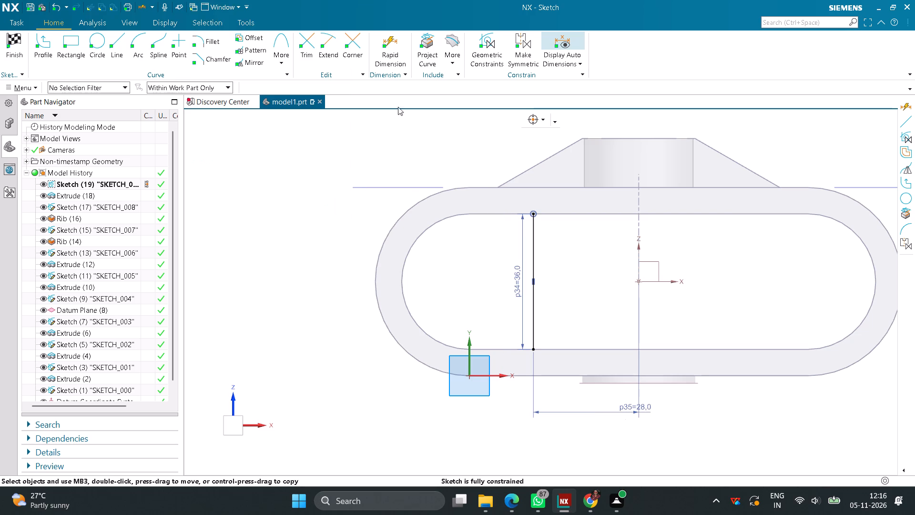
click(423, 52)
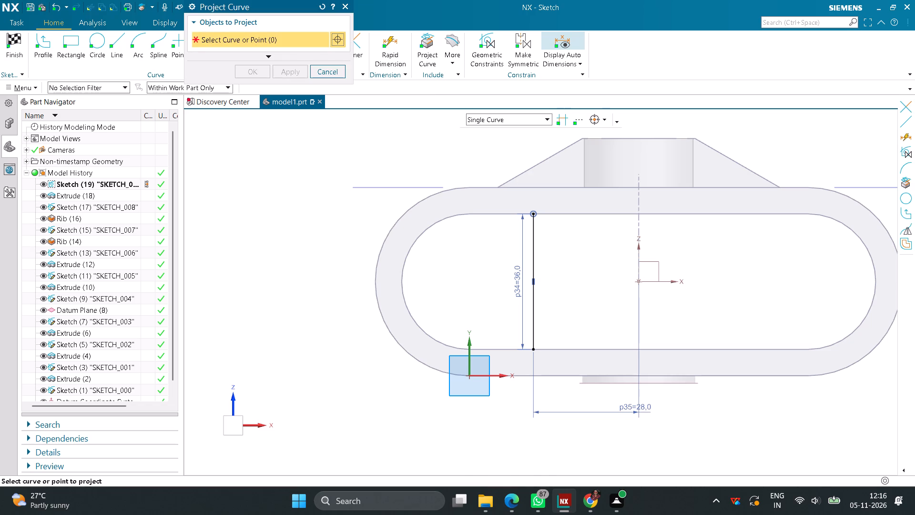
click(419, 237)
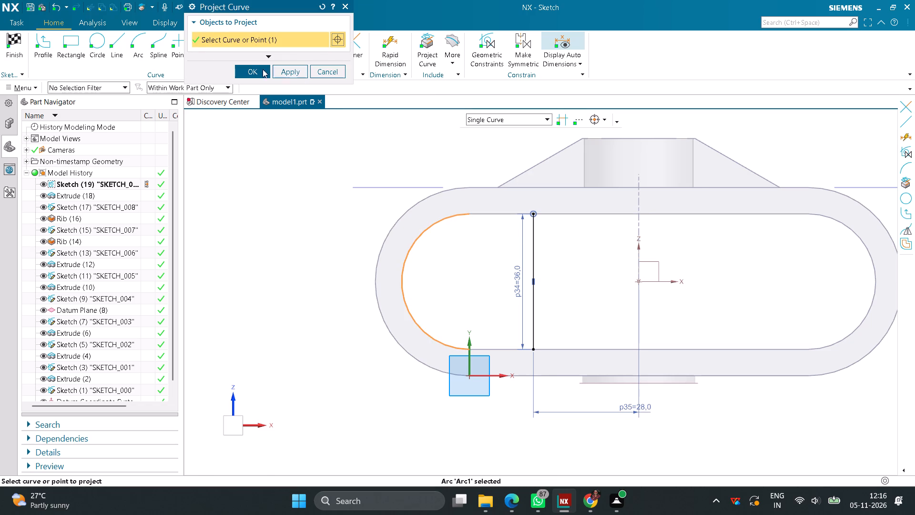
click(255, 70)
Sketch two horizontal lines joining the projected arc's upper and lower endpoints to the matching ends of the vertical line.
click(110, 54)
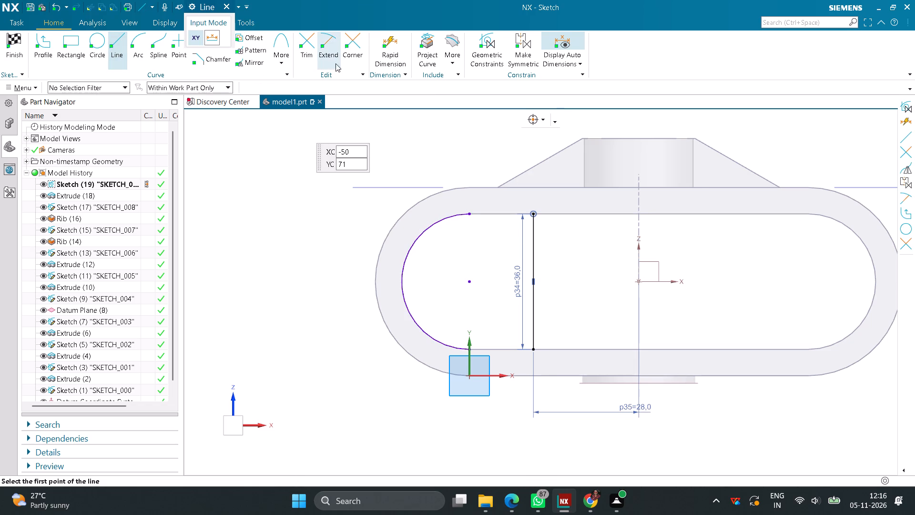
click(470, 213)
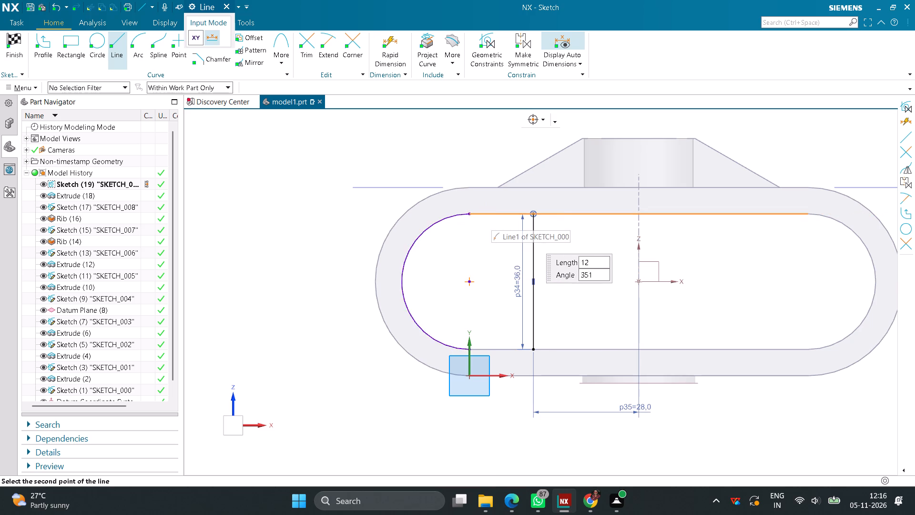
click(533, 216)
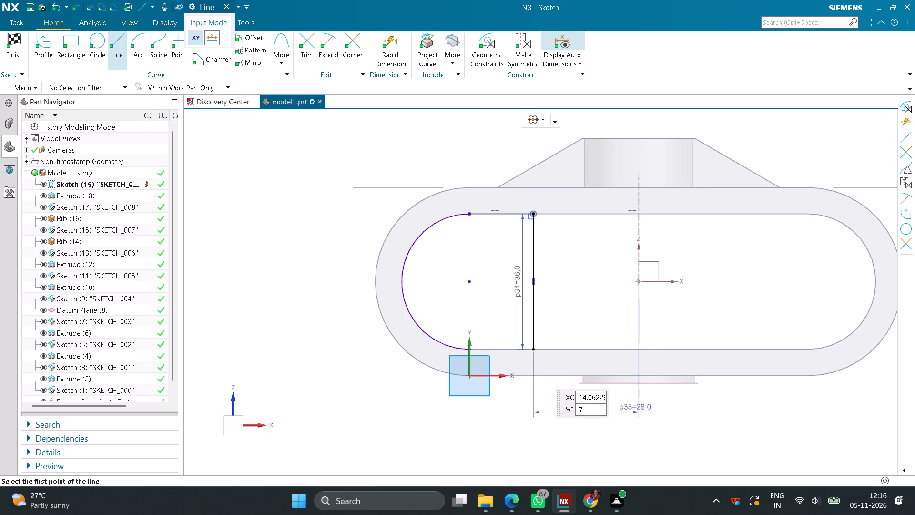
click(471, 351)
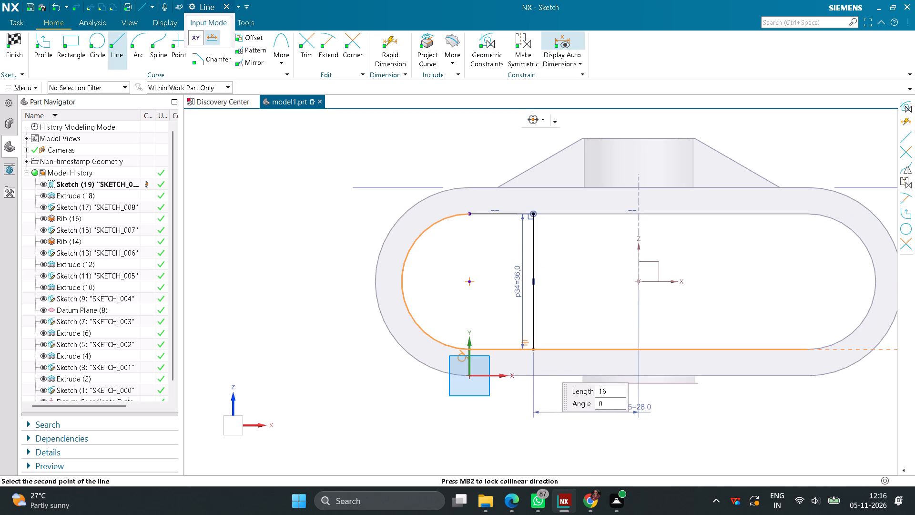
click(533, 350)
middle_click(315, 372)
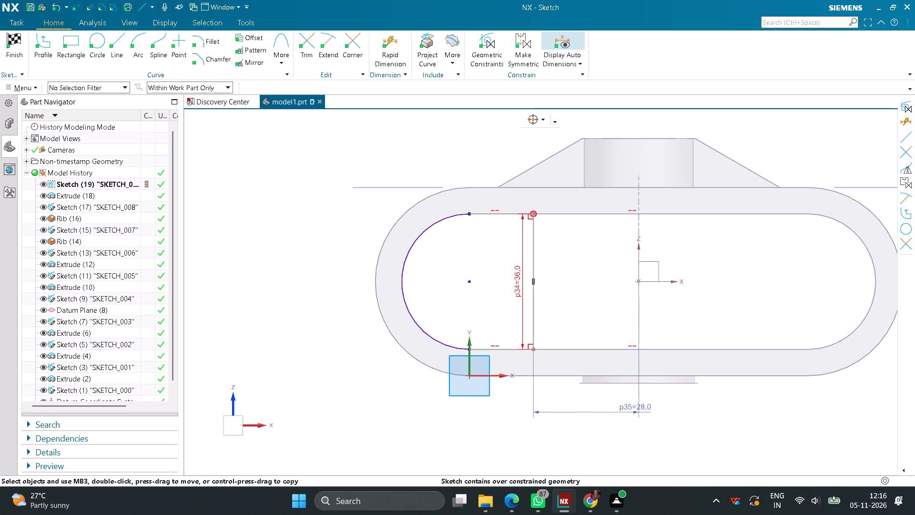
Delete the vertical line's 36 mm length dimension and finish the sketch.
middle_drag(320, 325, 315, 351)
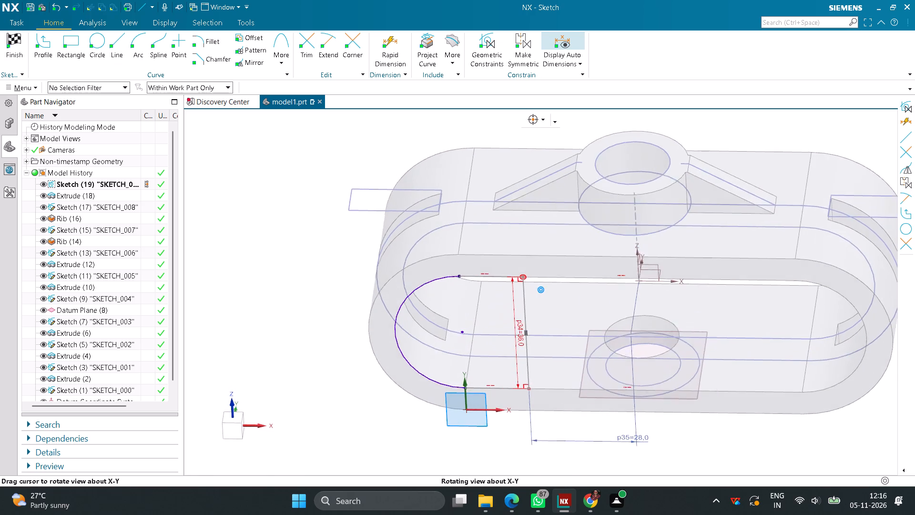
middle_drag(315, 351, 315, 350)
click(233, 434)
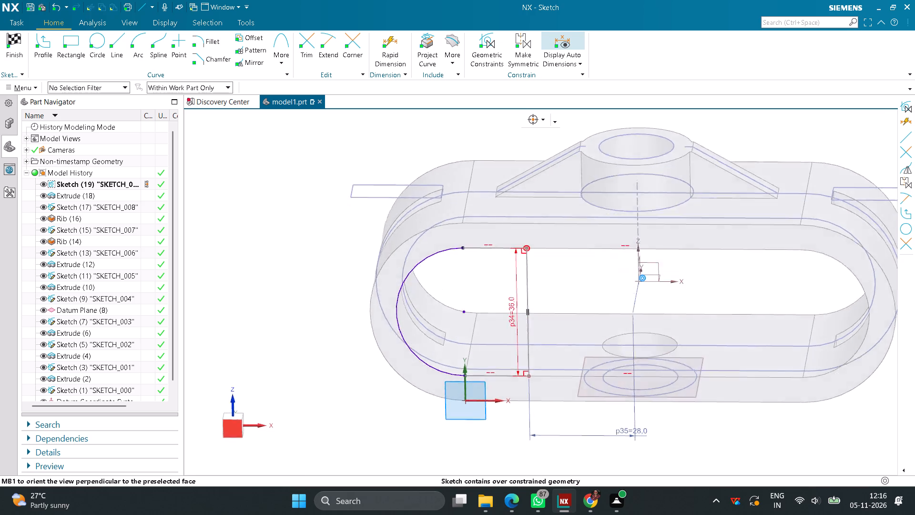
key(Delete)
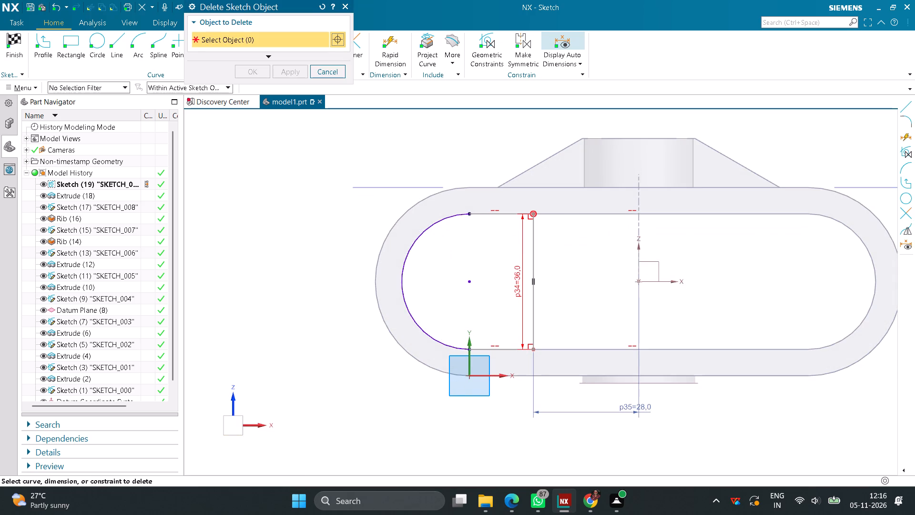
click(516, 295)
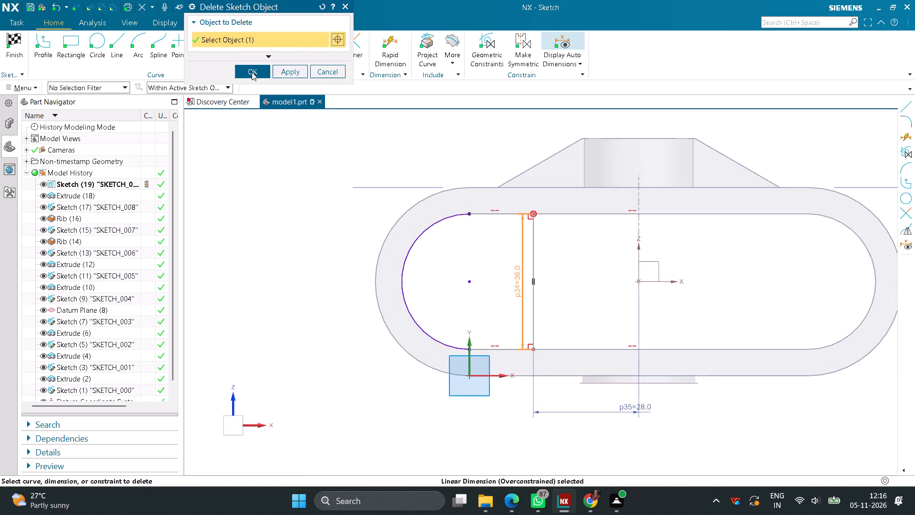
click(251, 72)
click(11, 47)
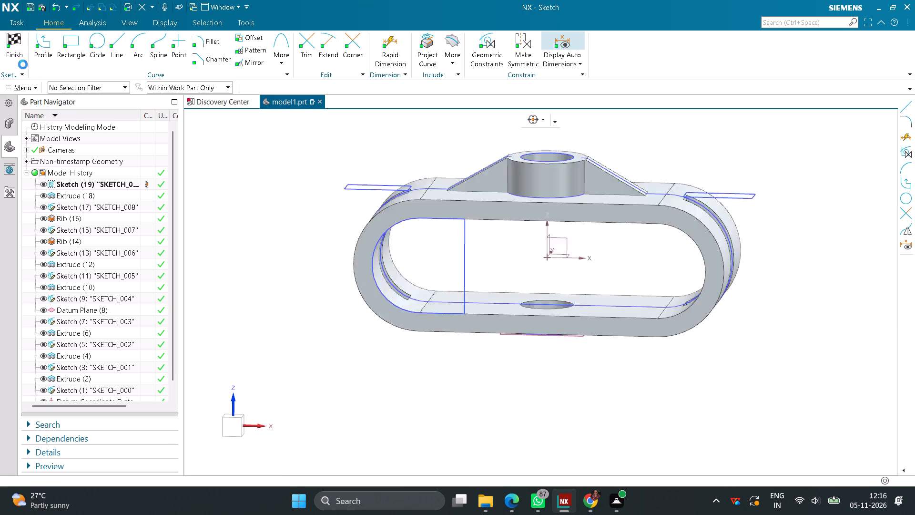
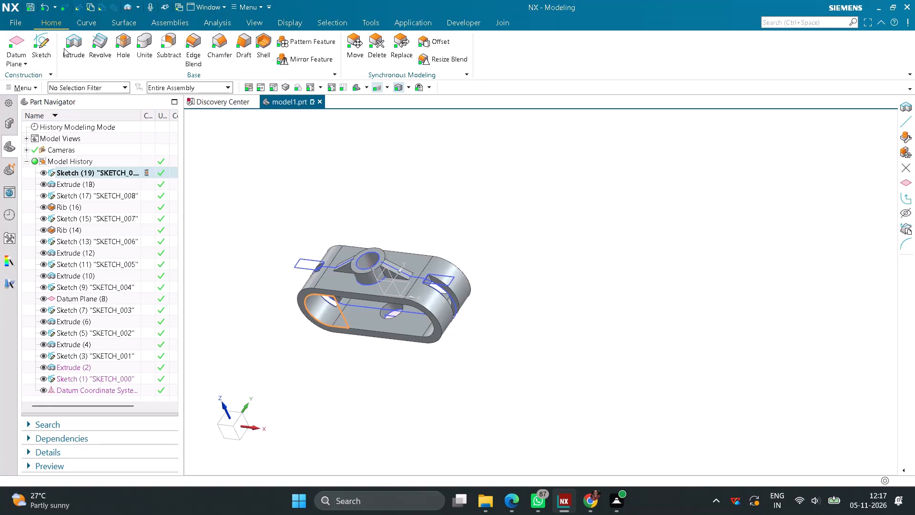
Extrude the closed end profile into the ring with reversed direction, from 5 mm to 15 mm, using the inferred Unite with the body.
click(66, 48)
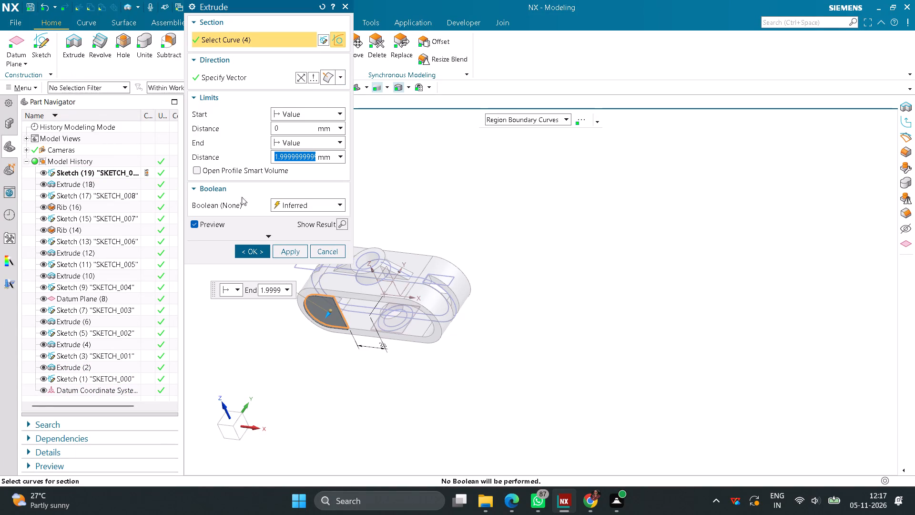
scroll(333, 368, up, 2)
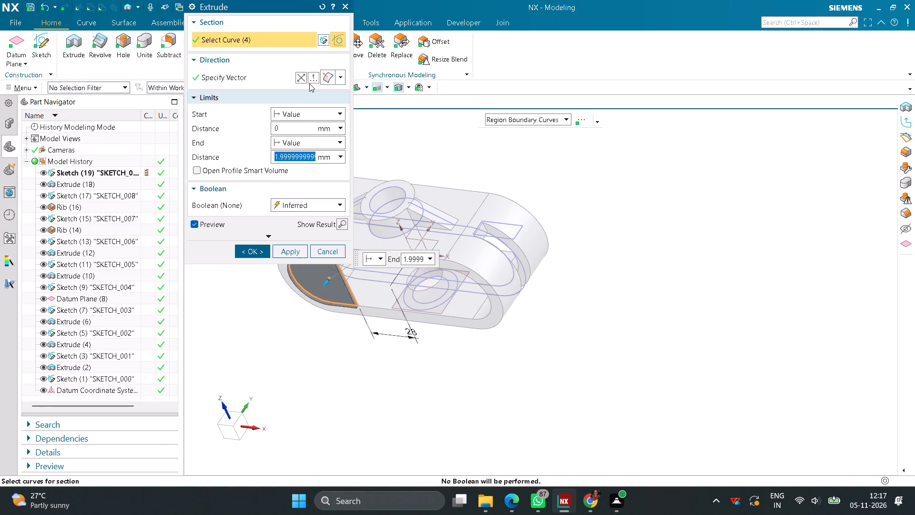
click(299, 78)
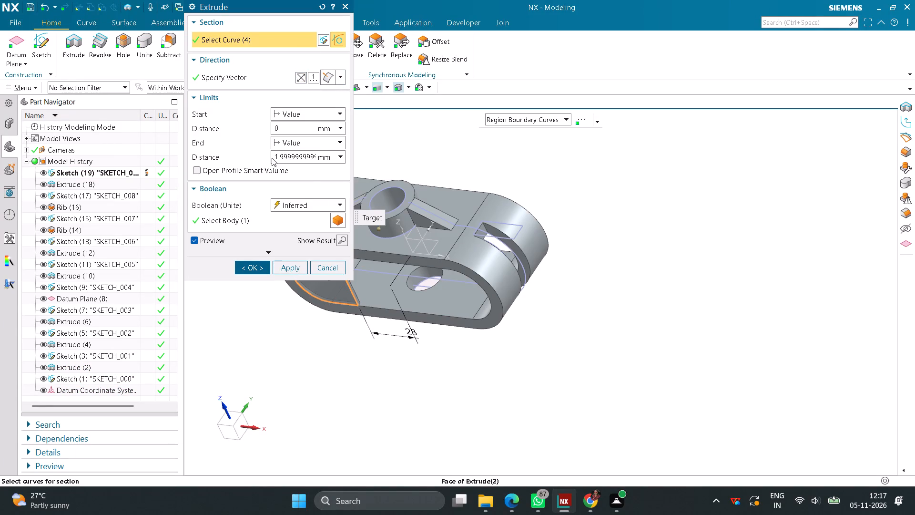
drag(274, 157, 330, 159)
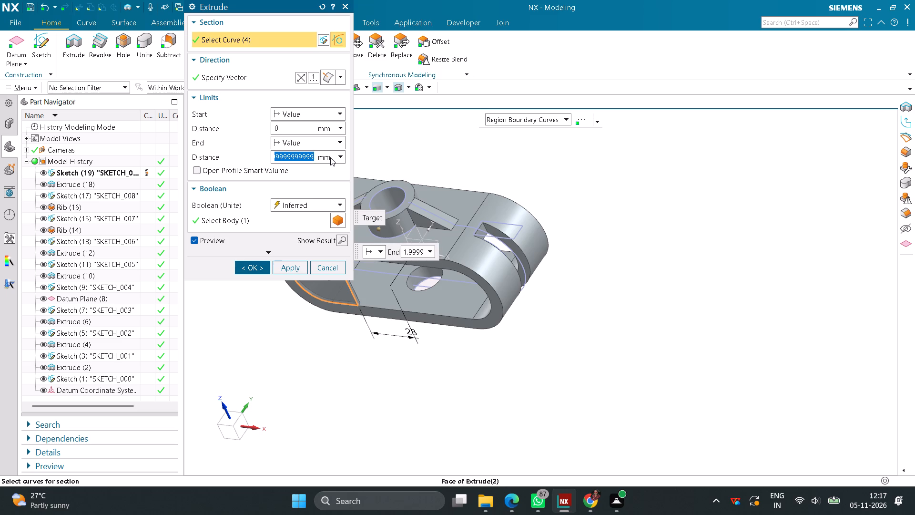
text(25)
key(Return)
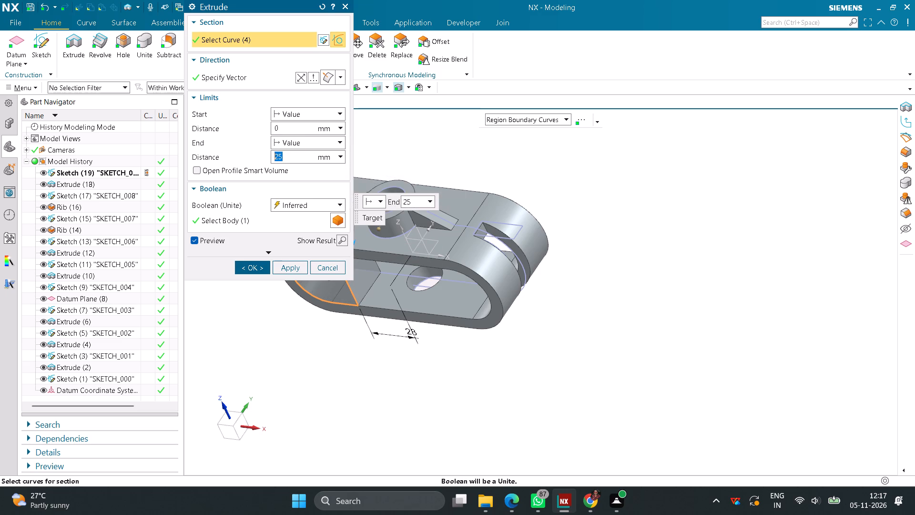
text(15)
key(Return)
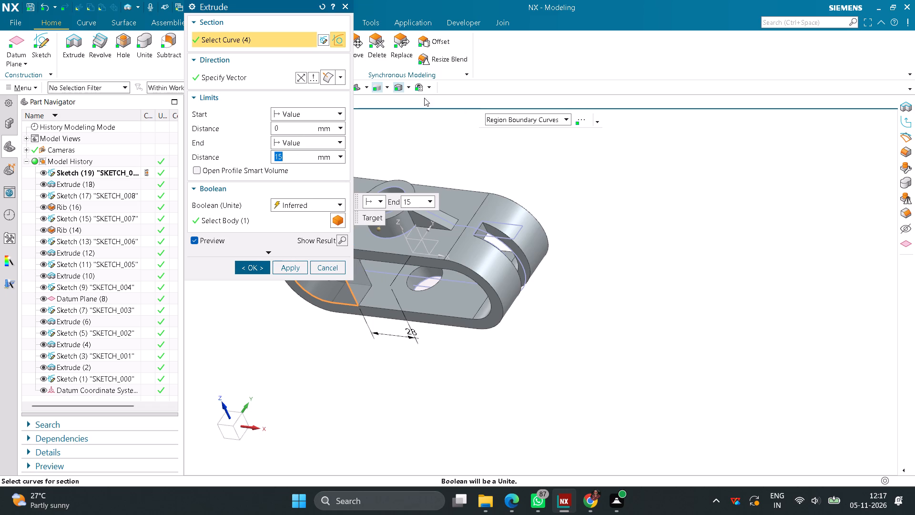
drag(297, 128, 123, 144)
text(-5)
key(Return)
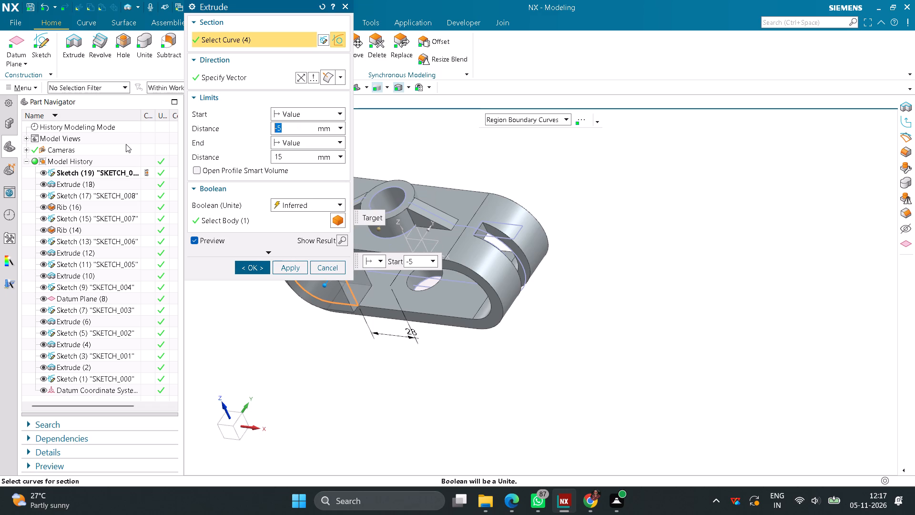
key(5)
key(Return)
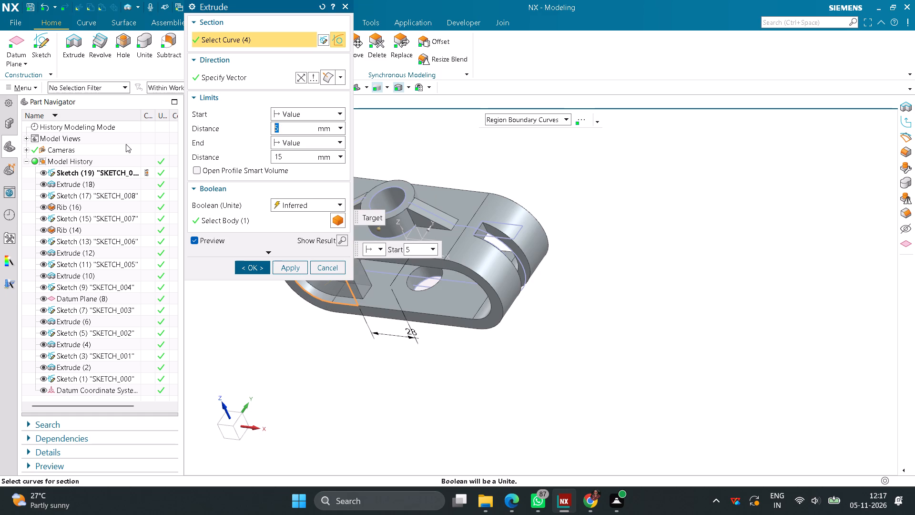
click(239, 268)
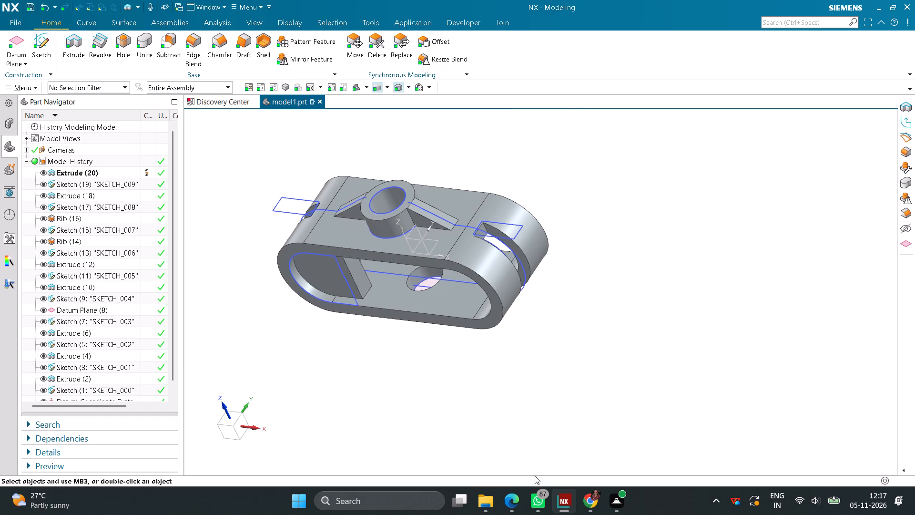
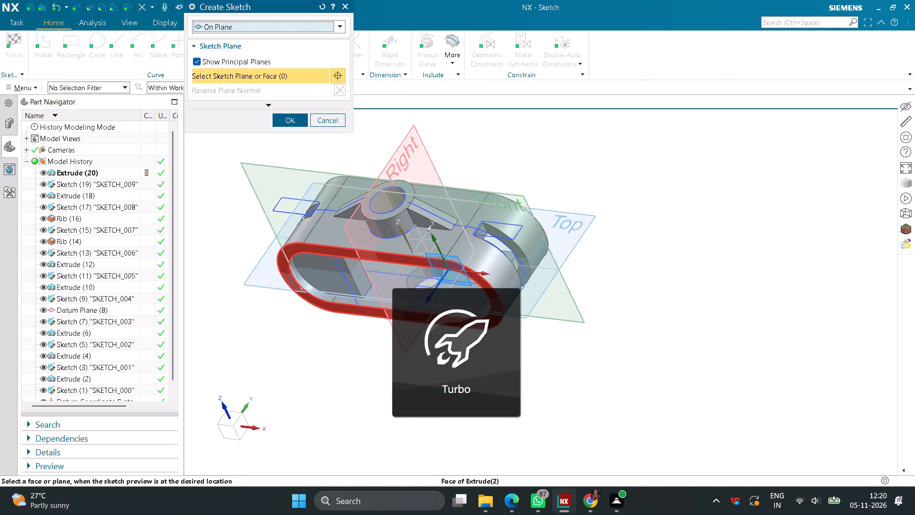
Sketch on the ring's front face a 36 mm vertical line down from the upper inner edge, near the still-open +X end.
click(485, 283)
click(289, 120)
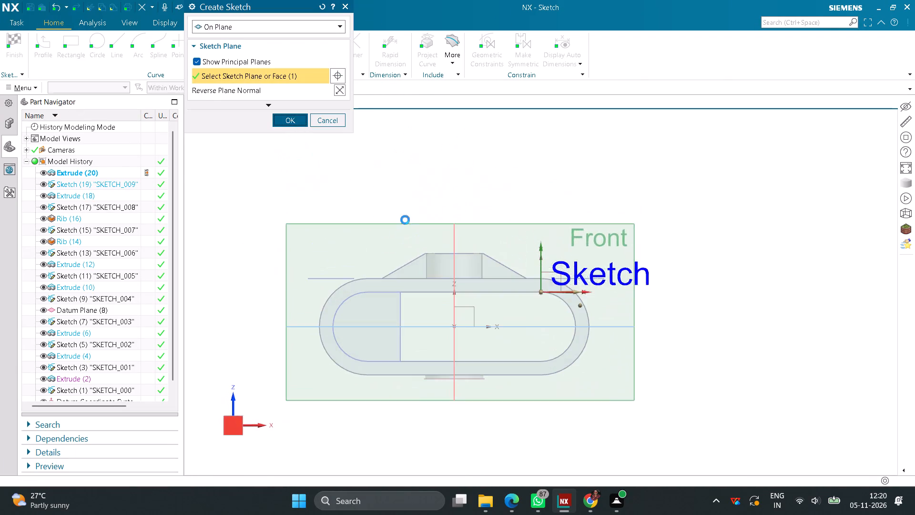
click(120, 41)
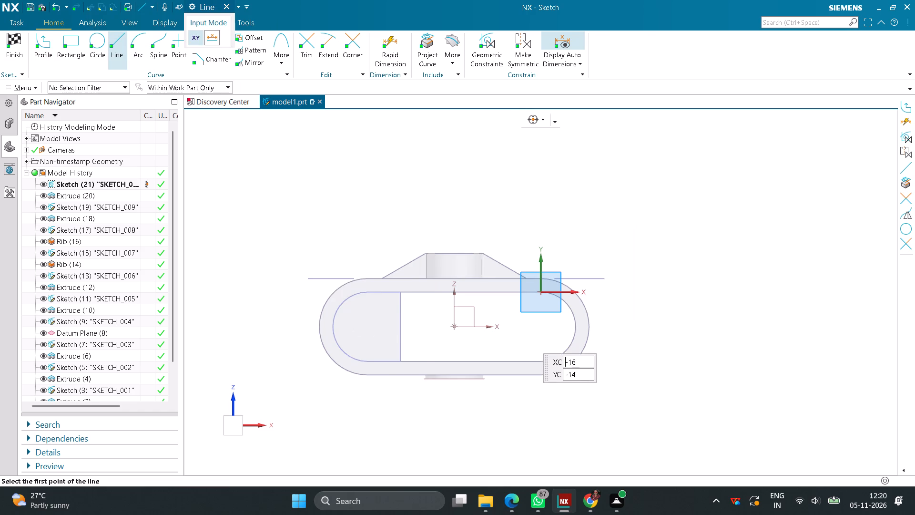
scroll(510, 315, up, 4)
click(508, 262)
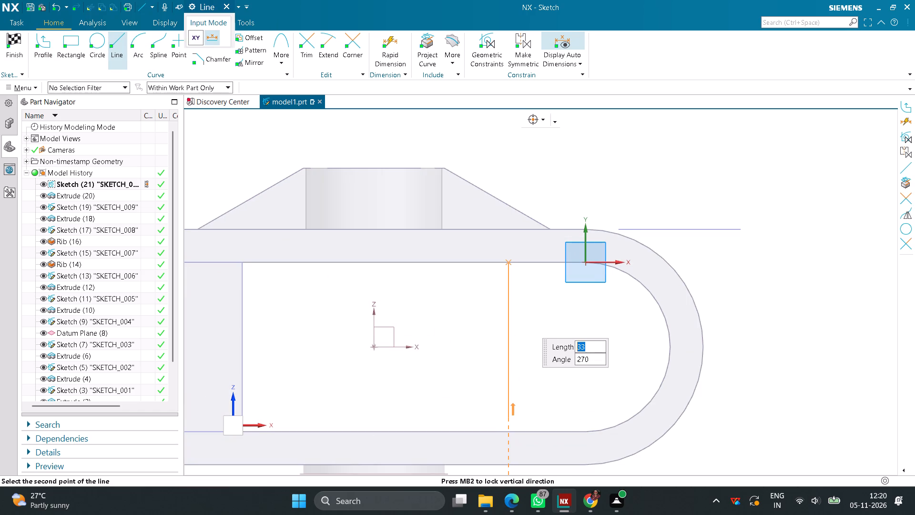
text(36)
key(Return)
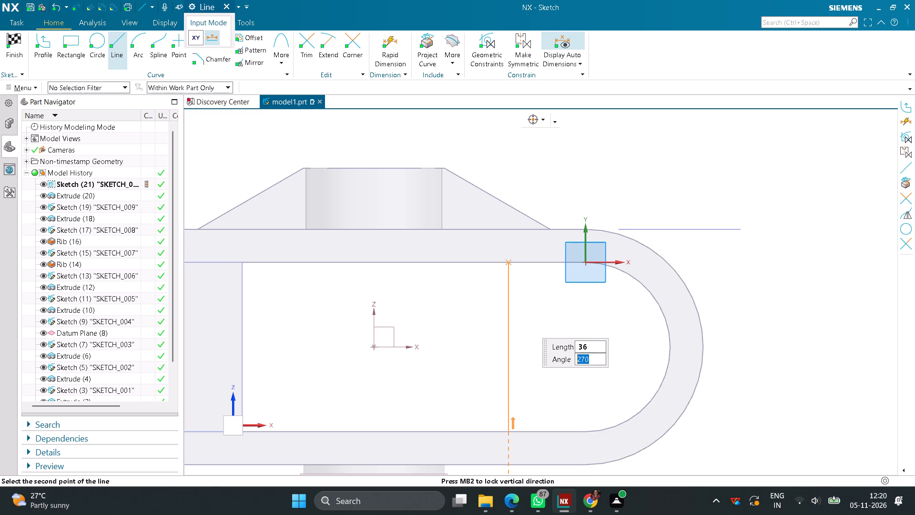
key(Return)
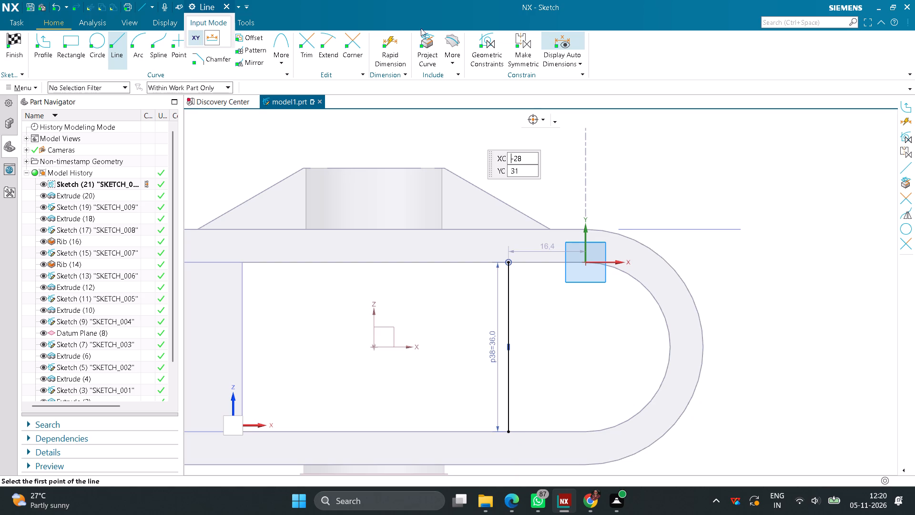
Dimension the vertical line's horizontal distance from the central Z axis as 56/2.
click(399, 50)
click(508, 328)
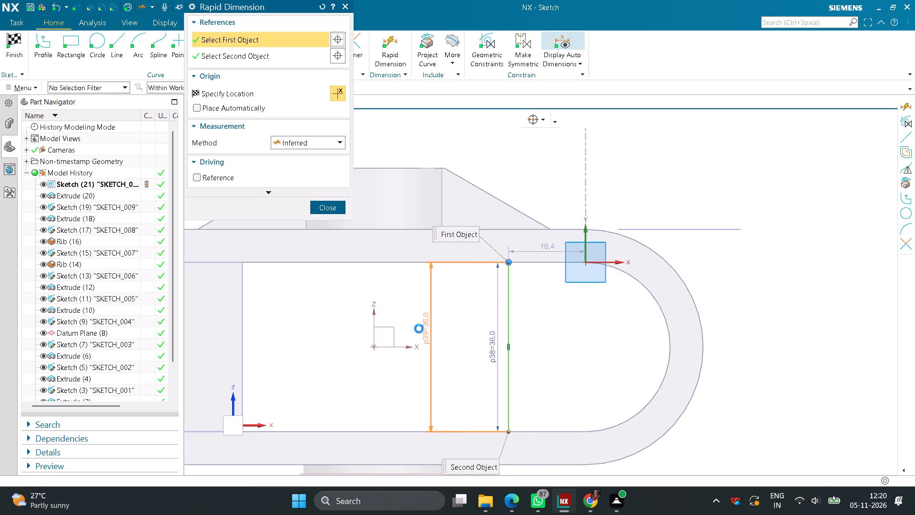
click(375, 319)
click(399, 391)
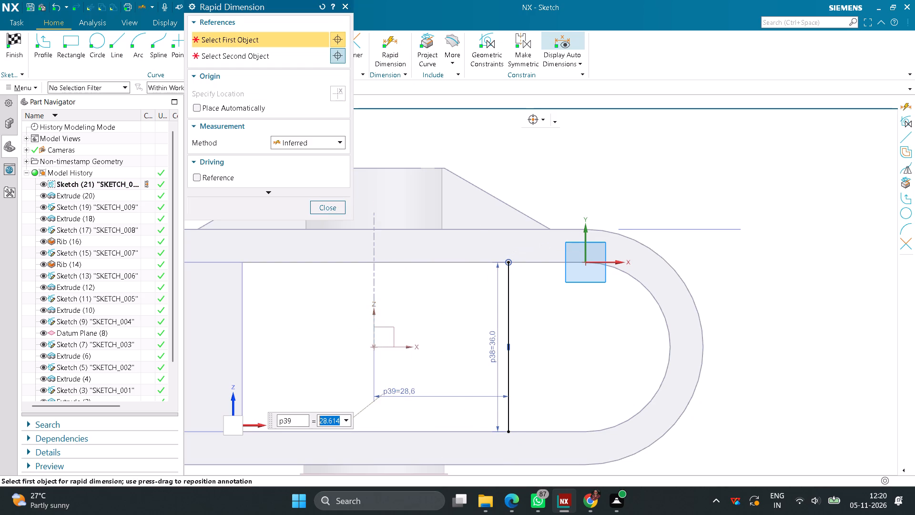
text(56/2)
key(Return)
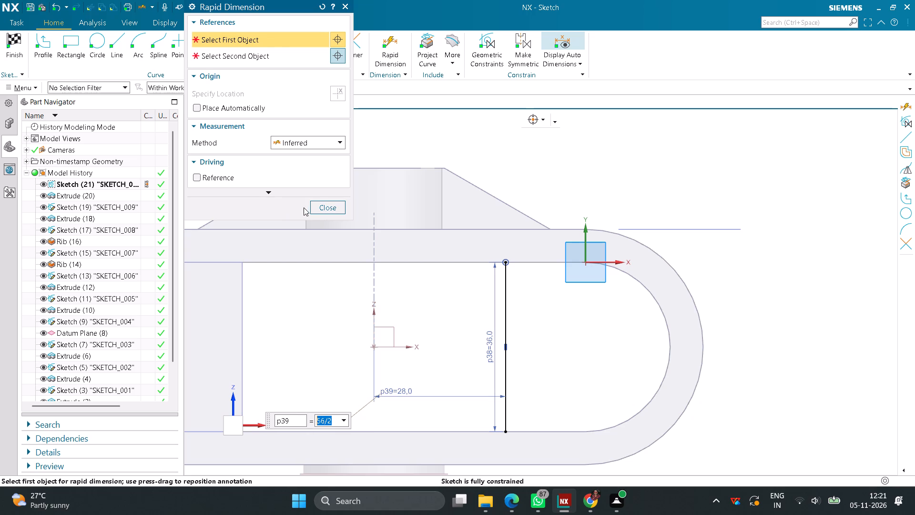
click(318, 204)
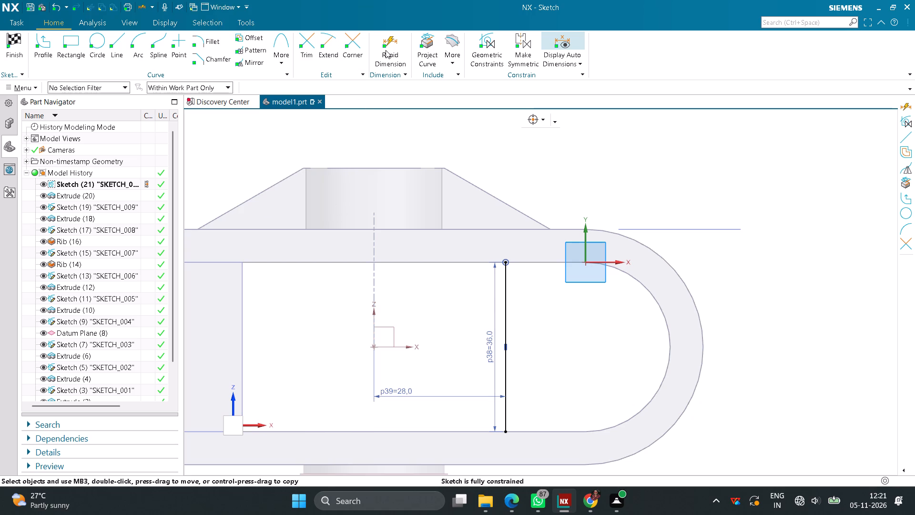
Project the +X end's inner arc and the upper and lower straight inner edges into the sketch.
click(419, 51)
click(644, 288)
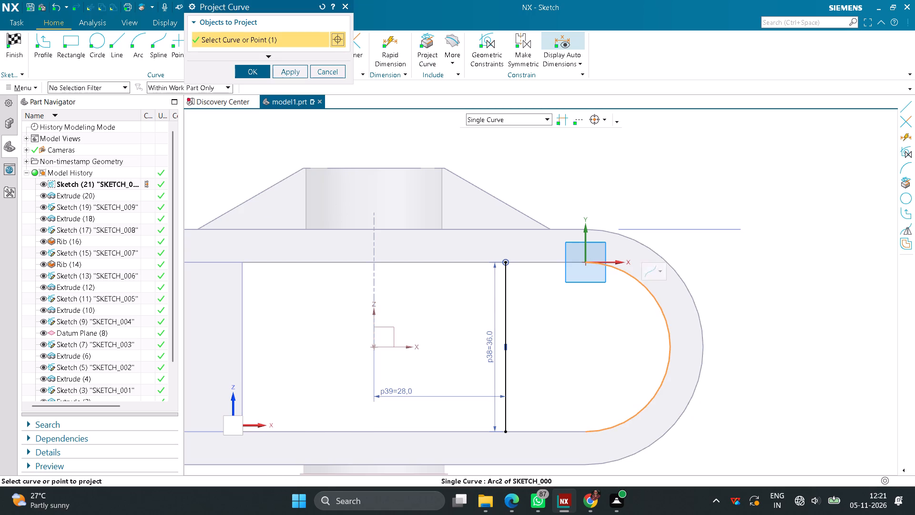
click(544, 264)
click(555, 433)
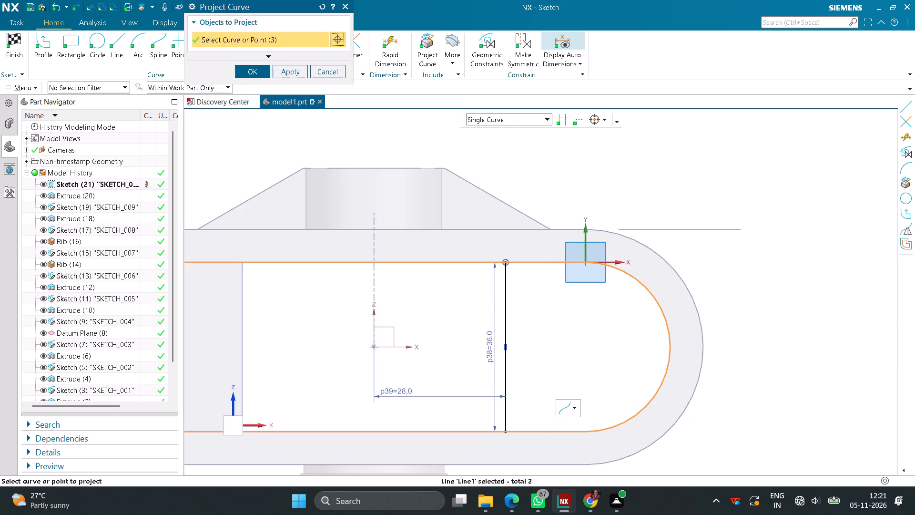
click(254, 70)
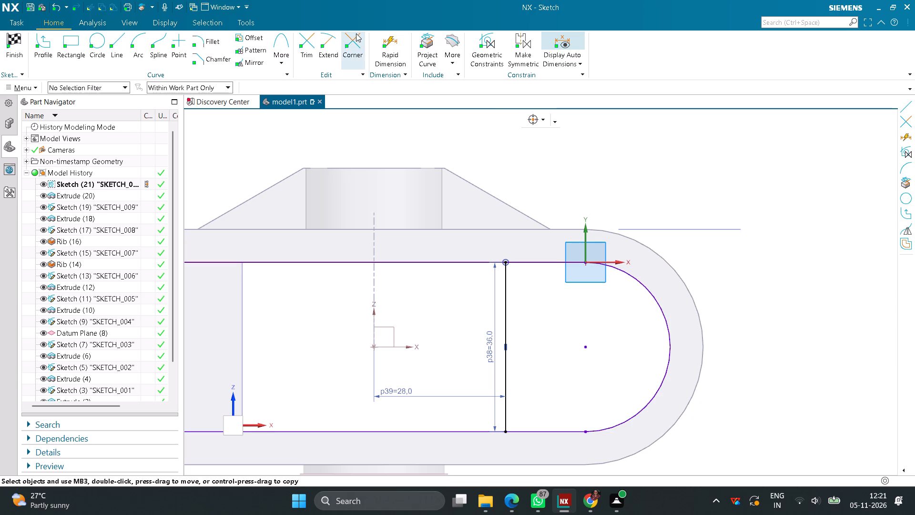
Use Corner to join the vertical line with both projected straight edges, keeping the portions toward the +X end arc.
click(356, 33)
click(506, 298)
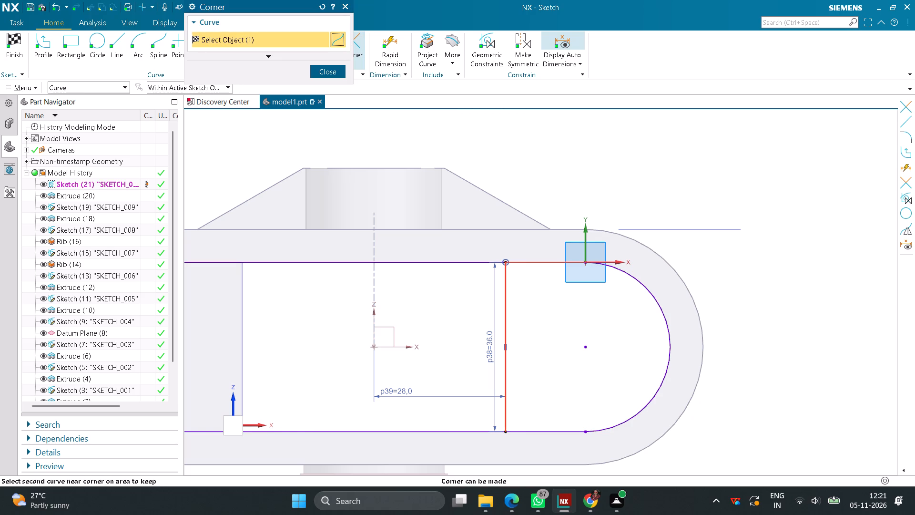
click(521, 264)
click(505, 400)
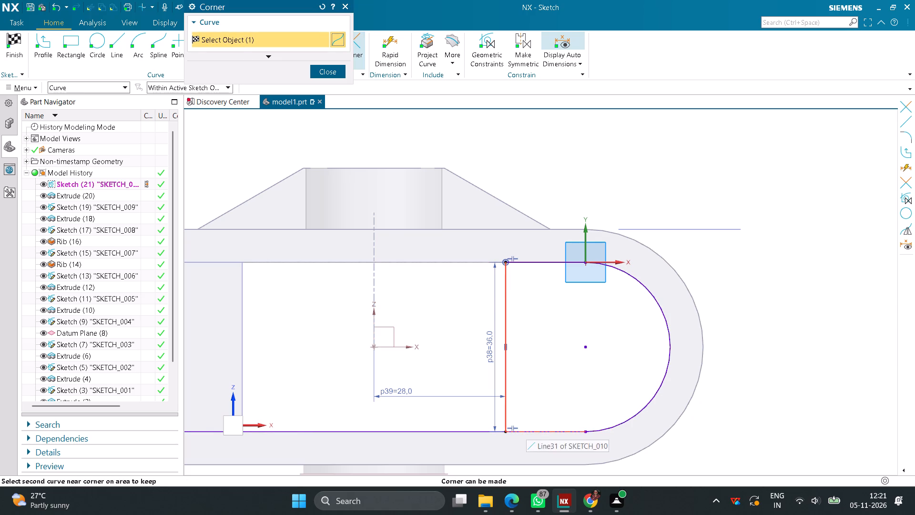
click(526, 427)
click(456, 276)
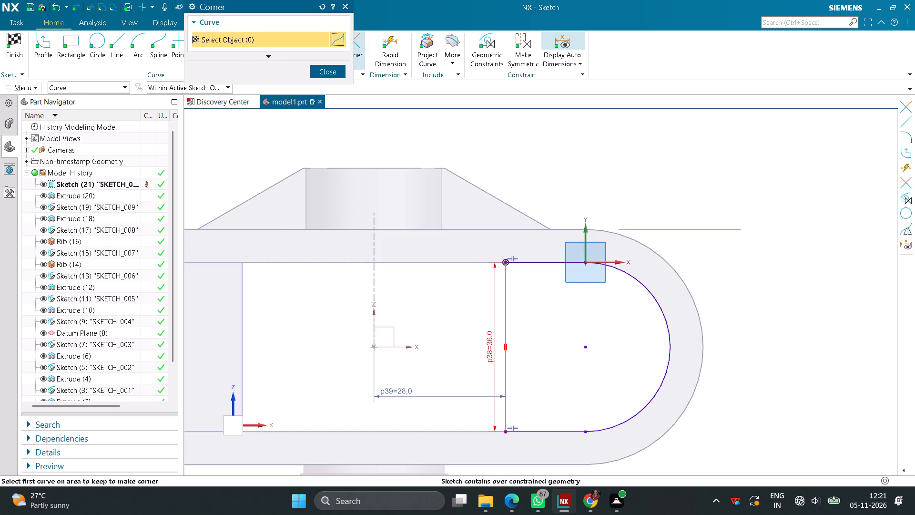
Delete the vertical line's 36 mm length dimension and finish the sketch.
key(Delete)
click(491, 343)
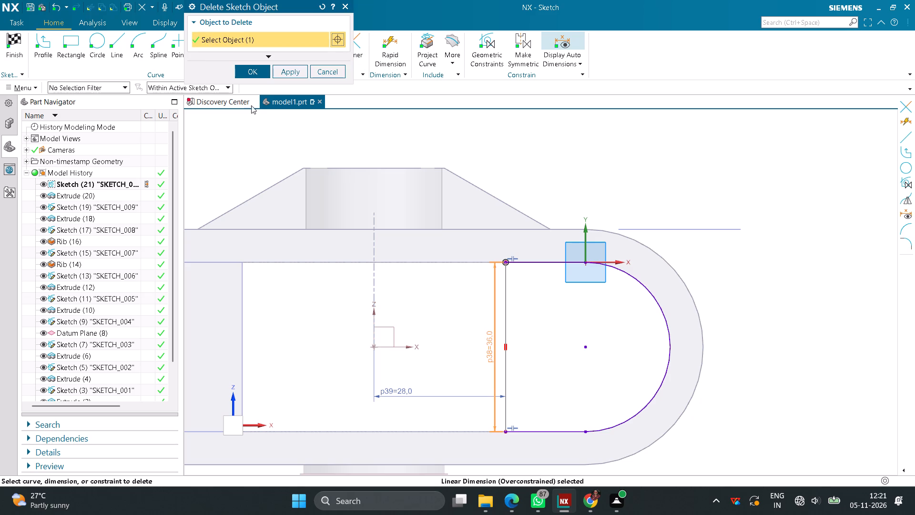
click(253, 76)
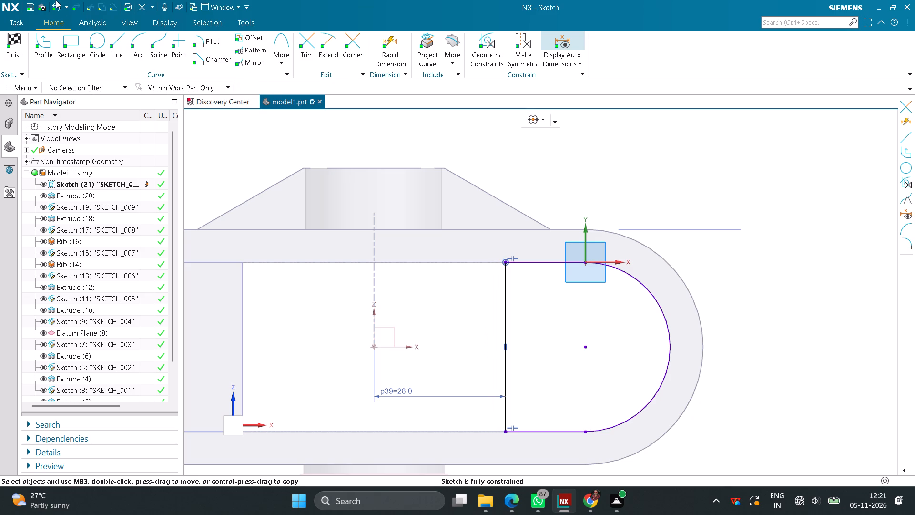
click(15, 52)
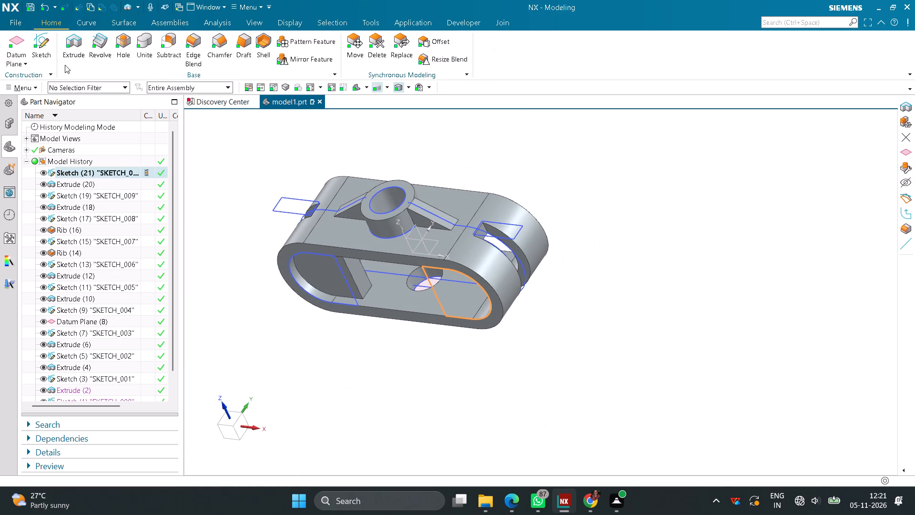
Extrude the closed +X end profile into the ring with reversed direction, from 5 mm to 15 mm, with the inferred Unite.
click(68, 42)
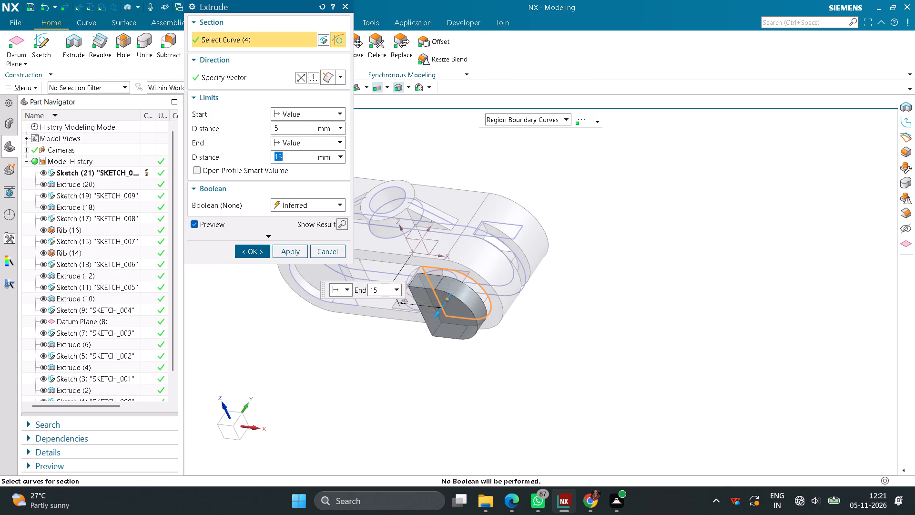
click(299, 76)
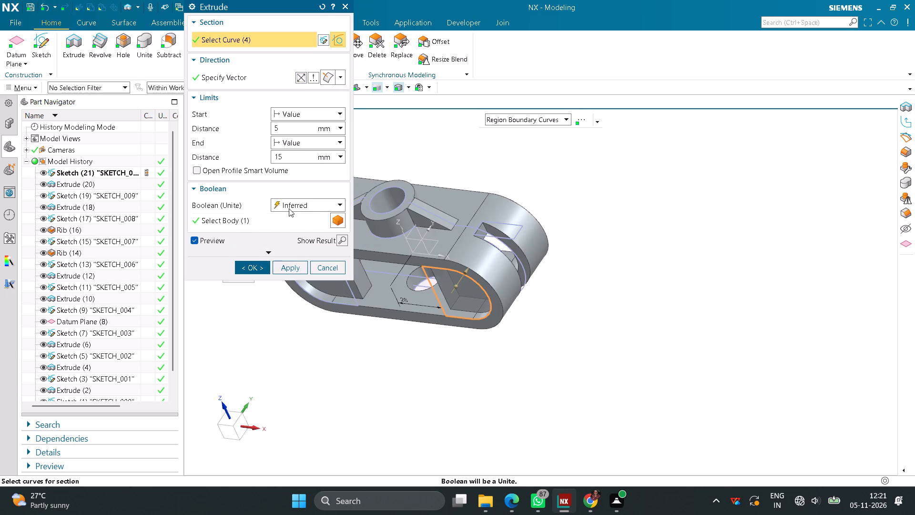
click(264, 267)
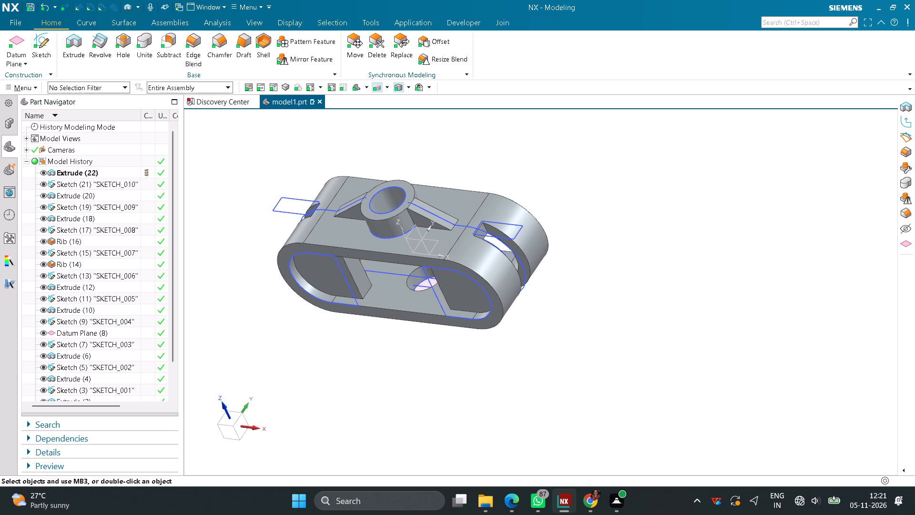
On the ring's opposite face, start a sketch and project the +X block's vertical edge, the inner arc and both straight inner edges.
middle_drag(598, 339, 525, 366)
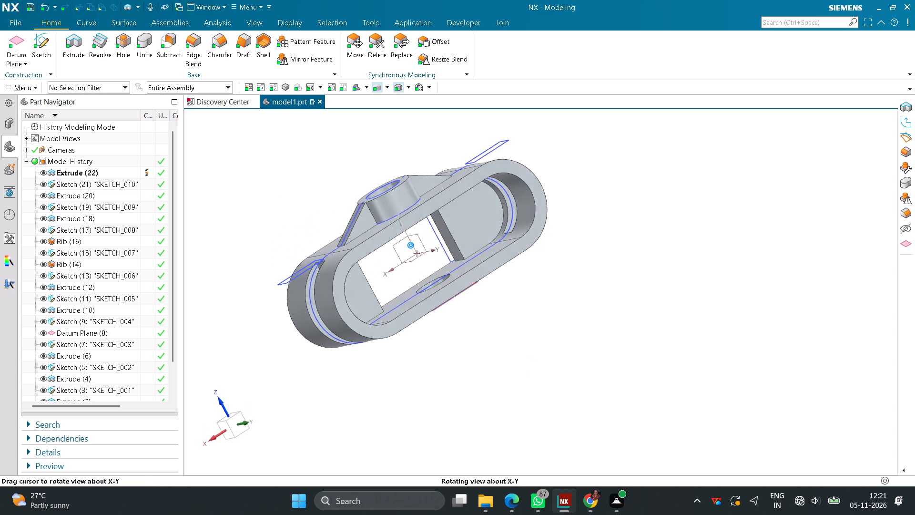
middle_drag(525, 366, 526, 366)
click(39, 43)
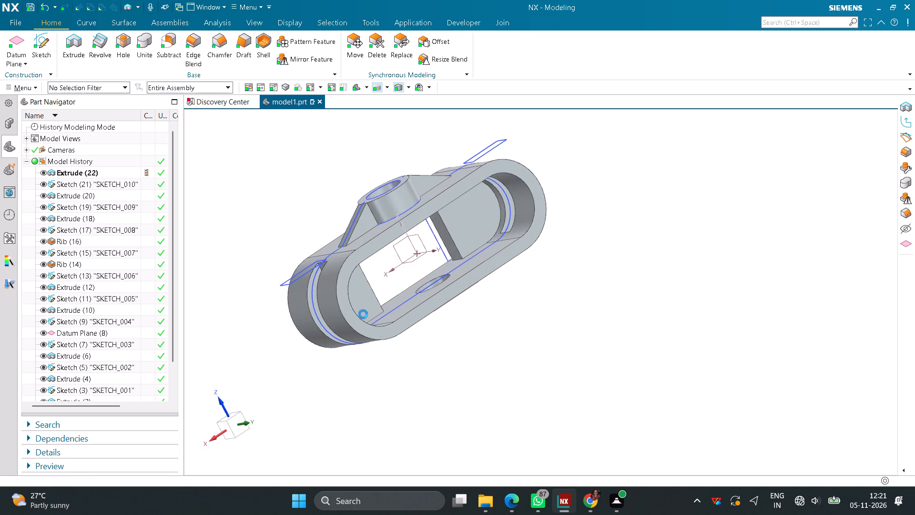
click(393, 330)
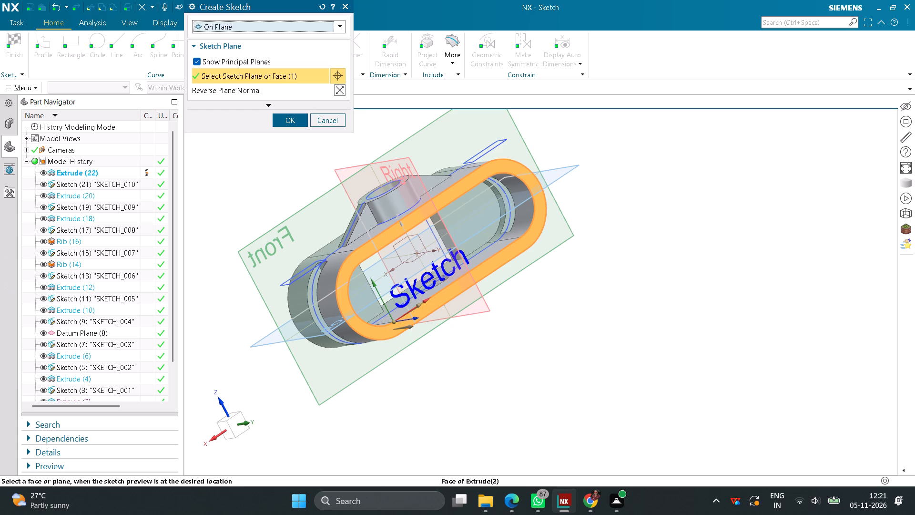
click(286, 123)
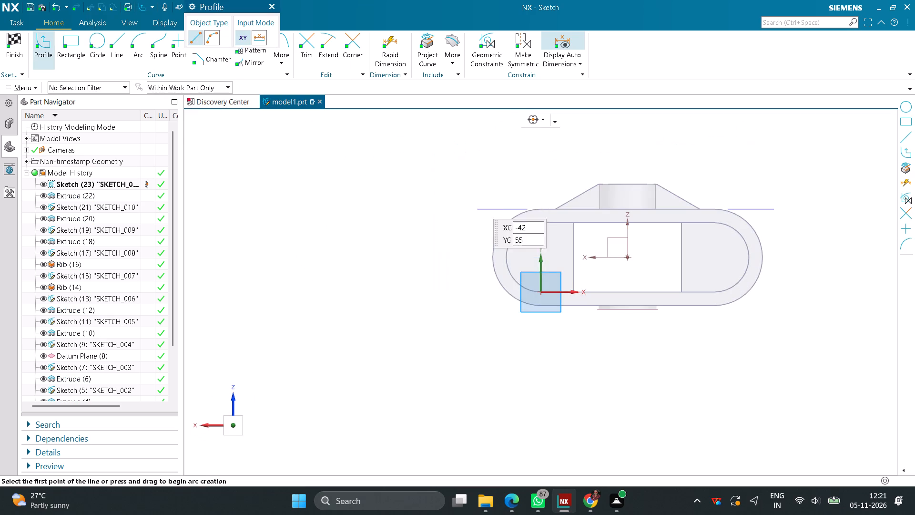
click(422, 55)
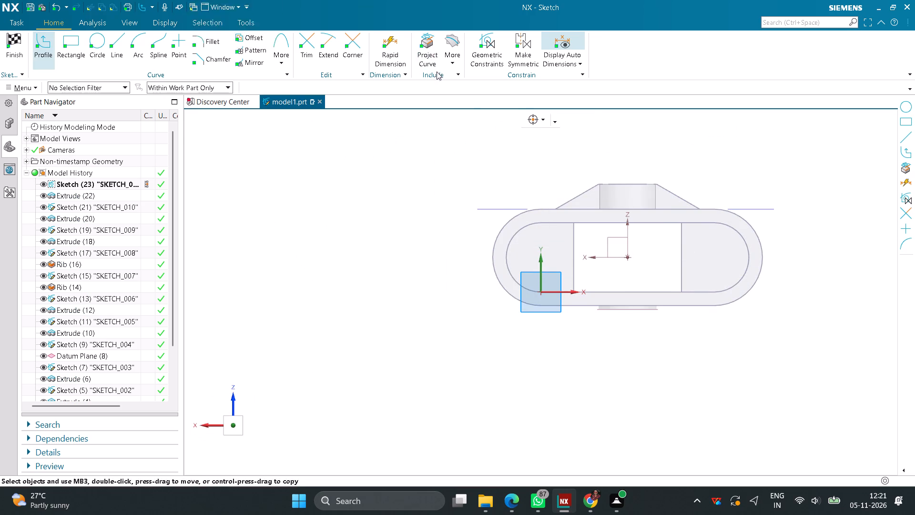
click(570, 239)
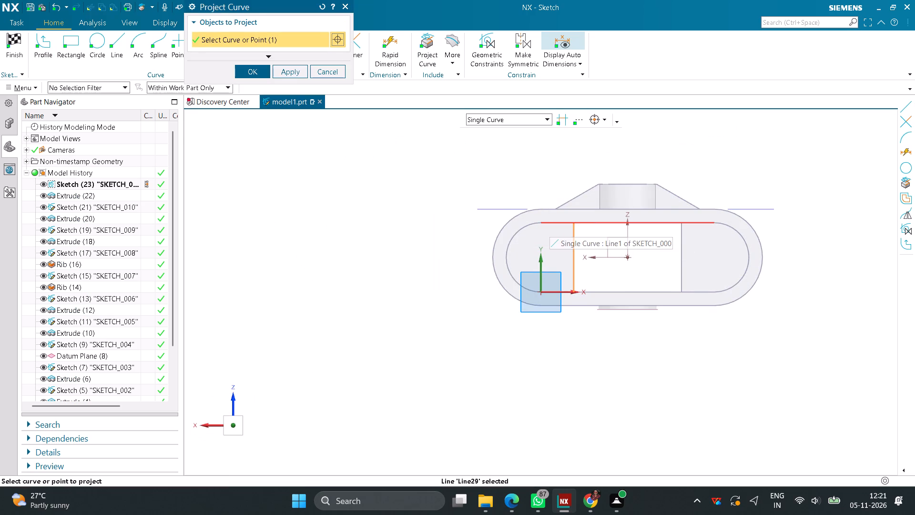
click(528, 226)
click(559, 226)
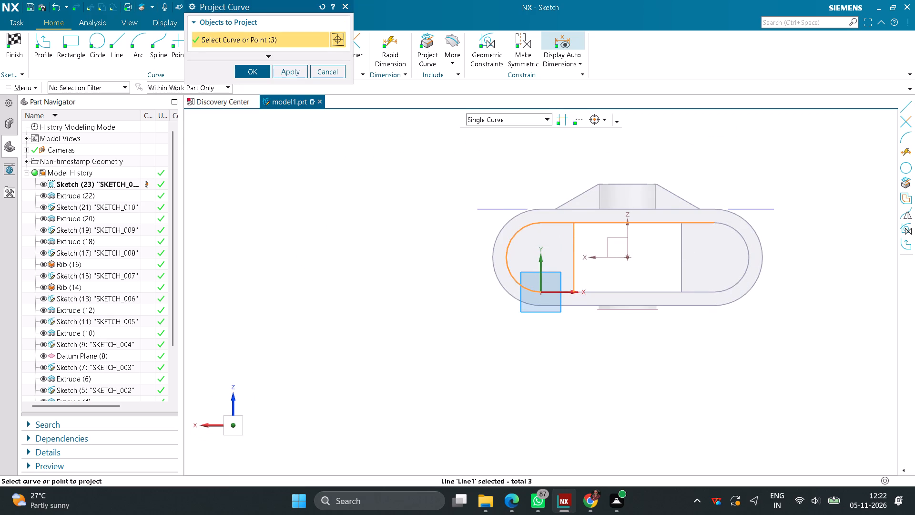
click(598, 290)
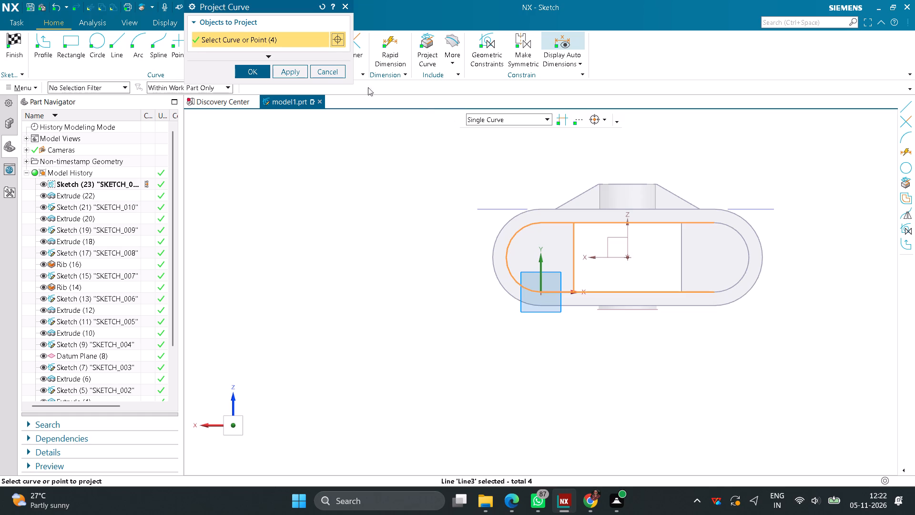
click(264, 73)
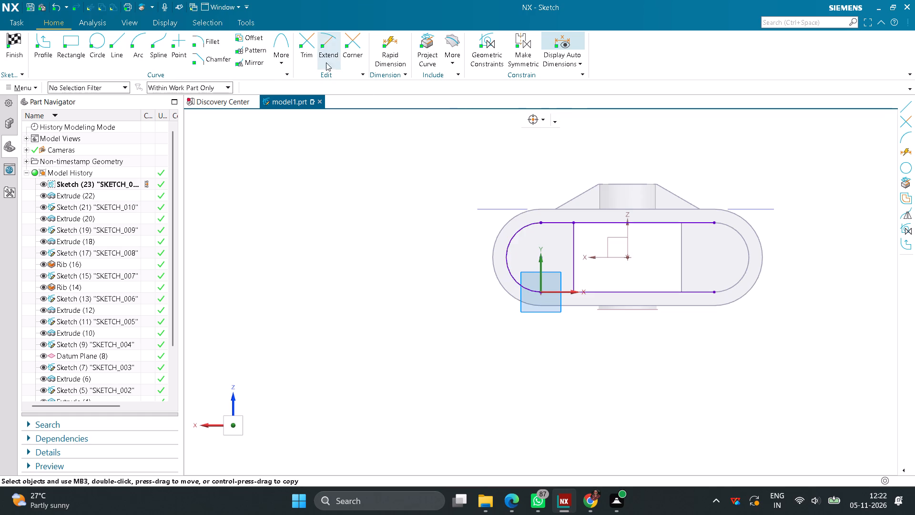
Use Corner to trim both projected straight edges to the vertical line, keeping the +X end profile closed, and finish the sketch.
click(349, 46)
scroll(569, 226, up, 4)
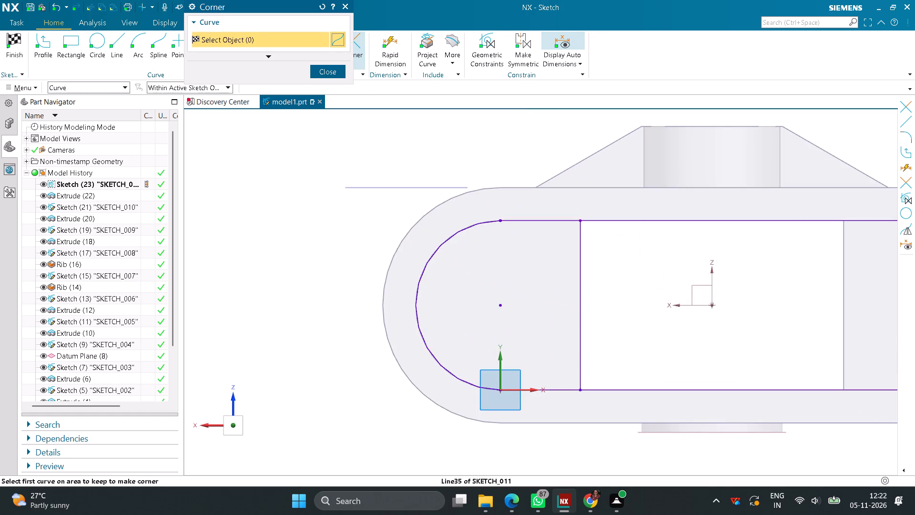
click(559, 218)
click(579, 241)
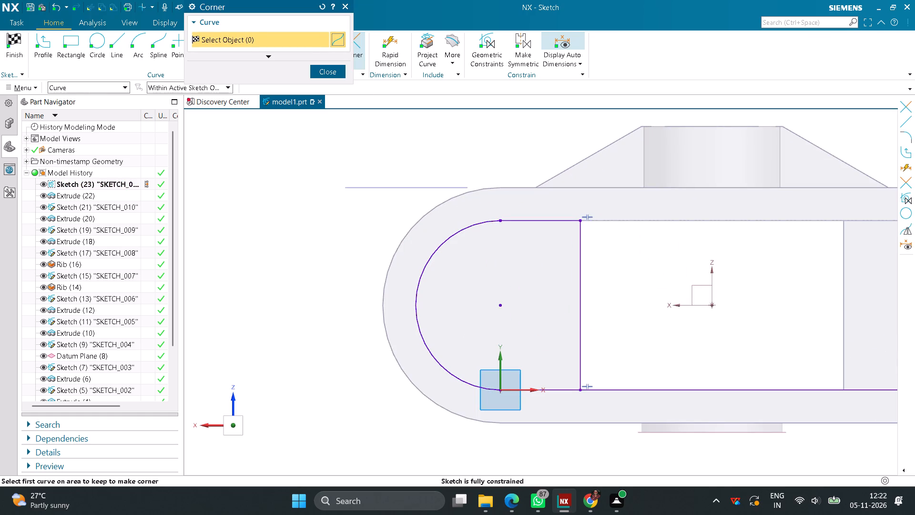
click(570, 388)
click(582, 371)
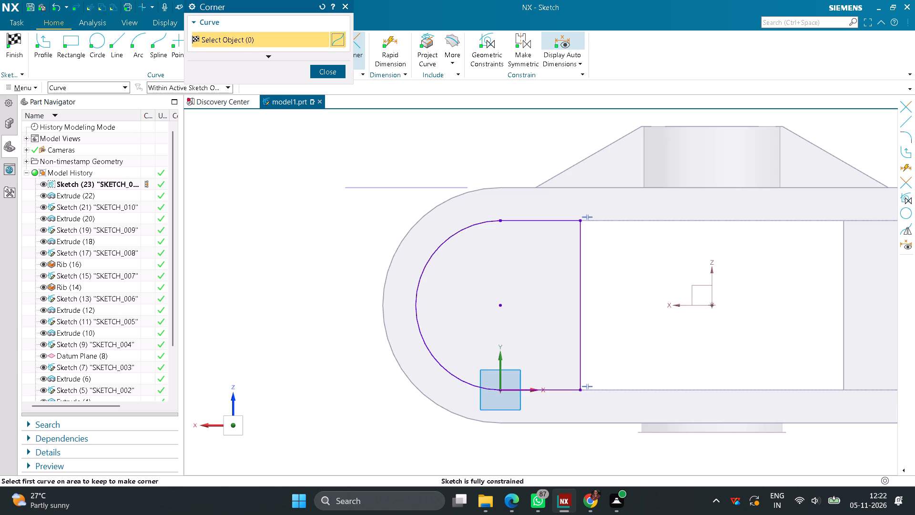
click(322, 69)
click(17, 45)
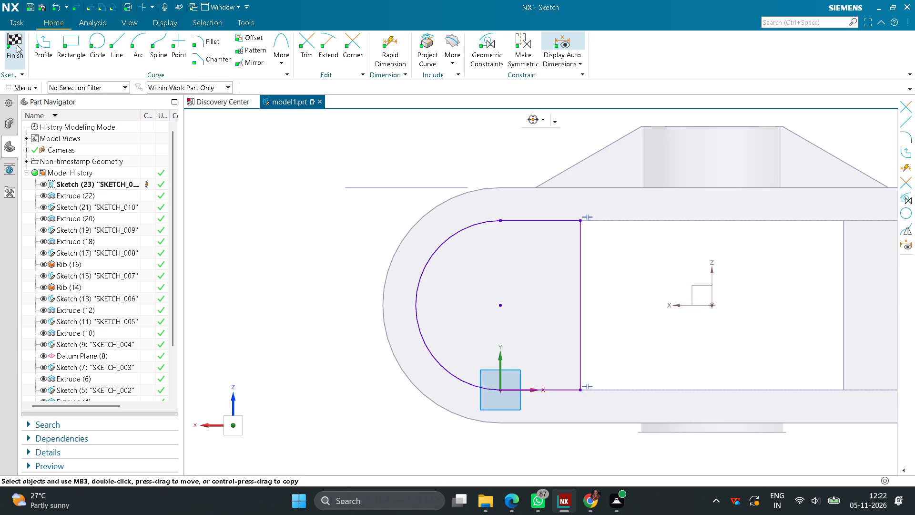
Extrude the closed +X end profile into the ring with reversed direction, from 5 mm to 15 mm, with the inferred Unite.
click(68, 43)
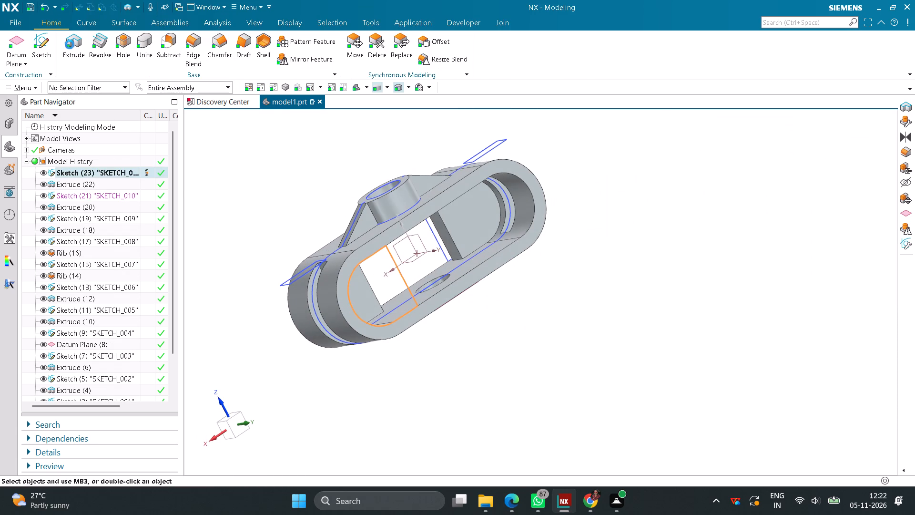
click(301, 75)
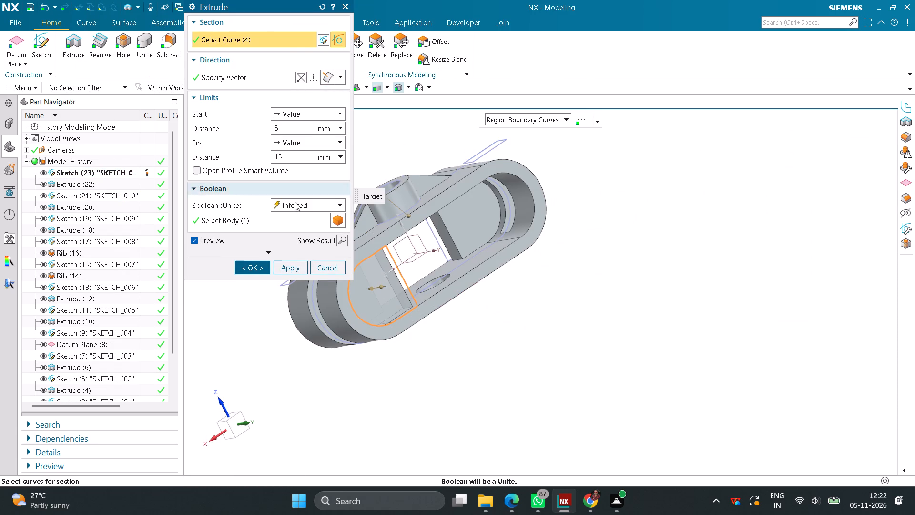
click(245, 268)
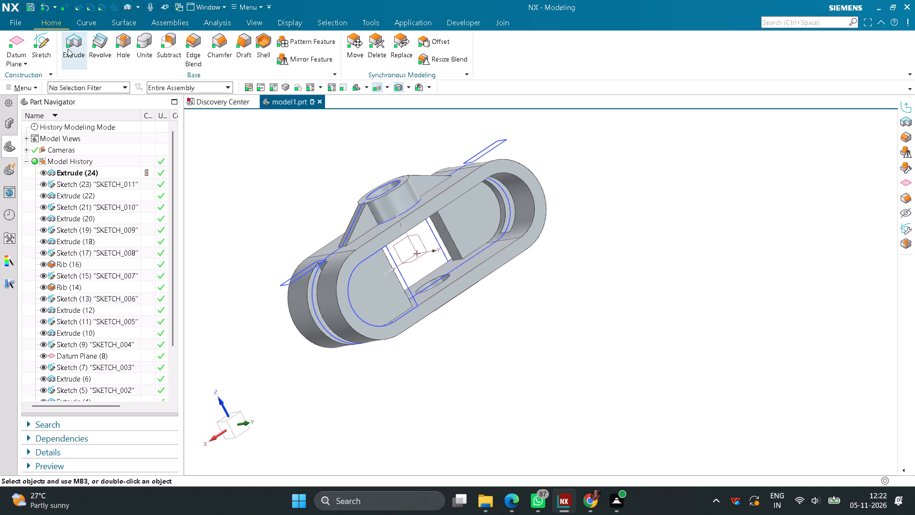
Start a sketch on the same ring face and project the -X block's vertical edge, the inner arc and both straight inner edges.
click(43, 44)
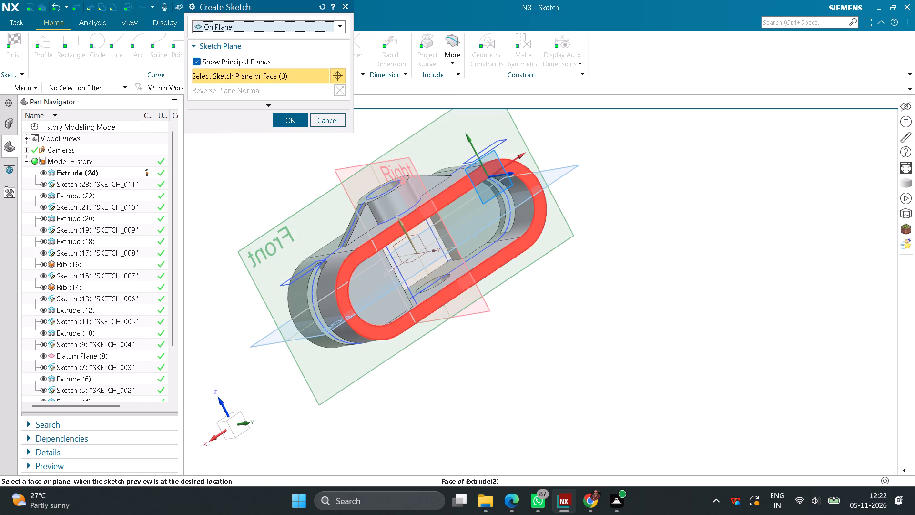
click(476, 180)
click(295, 124)
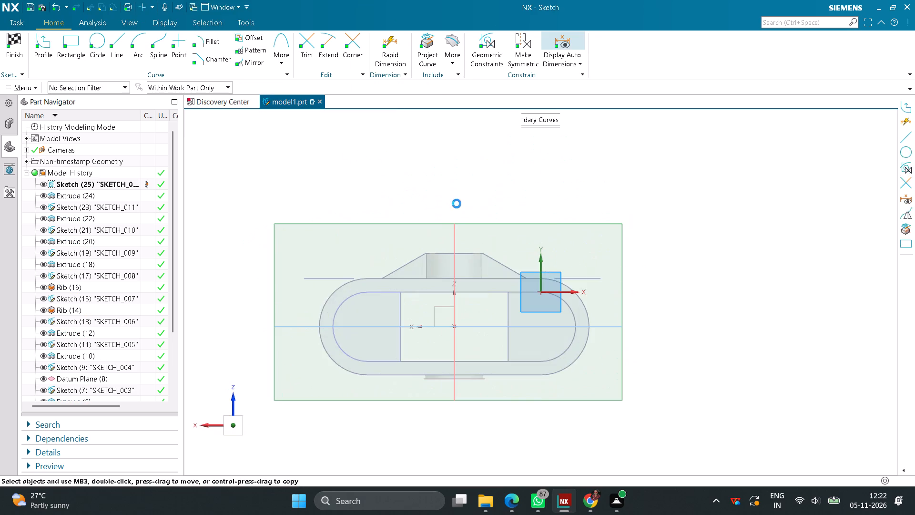
click(420, 59)
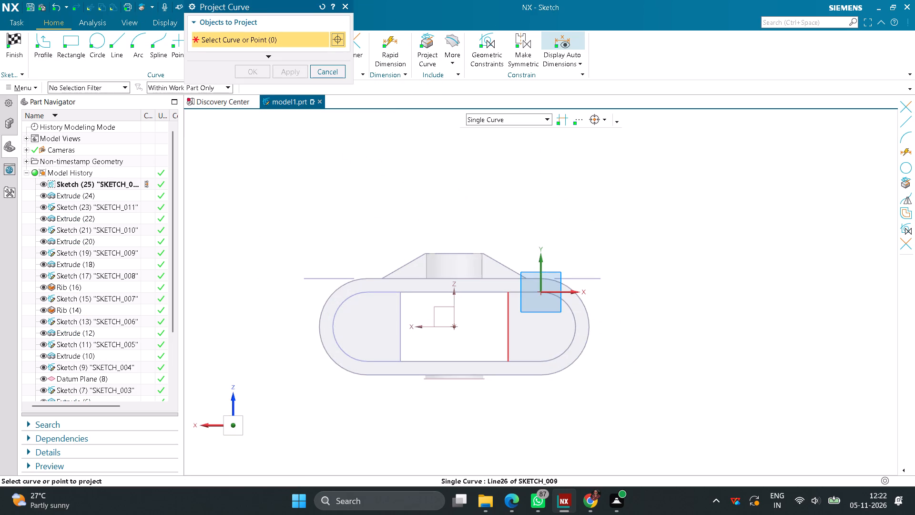
click(507, 327)
click(574, 326)
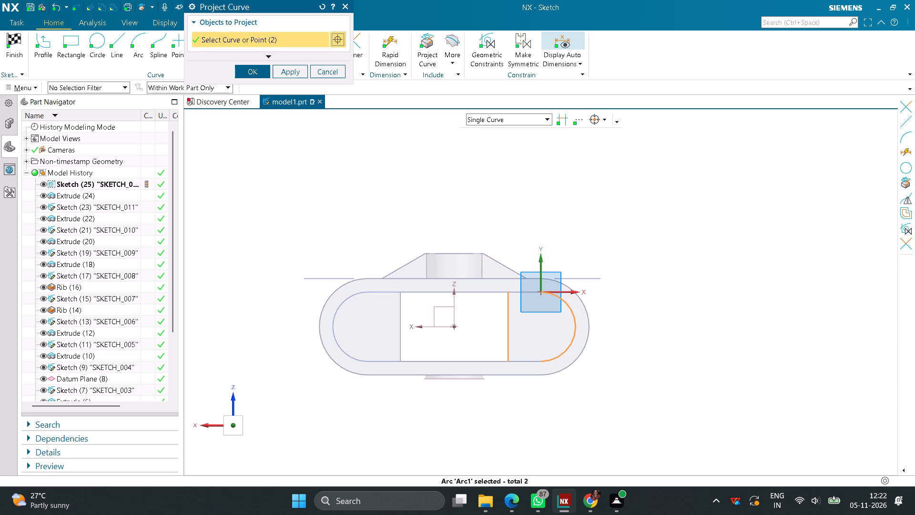
click(529, 359)
click(488, 295)
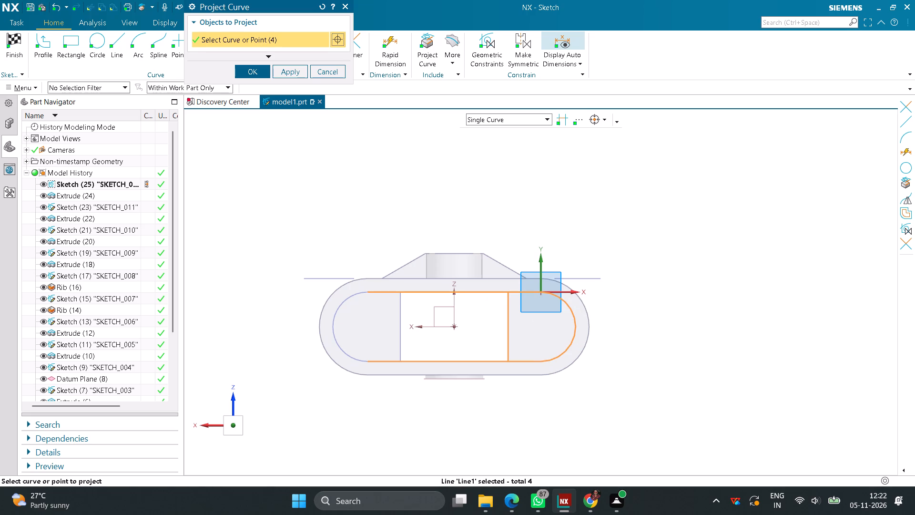
click(249, 70)
Use Corner to trim both projected straight edges to the vertical line, keeping the -X end profile closed, and finish the sketch.
click(359, 52)
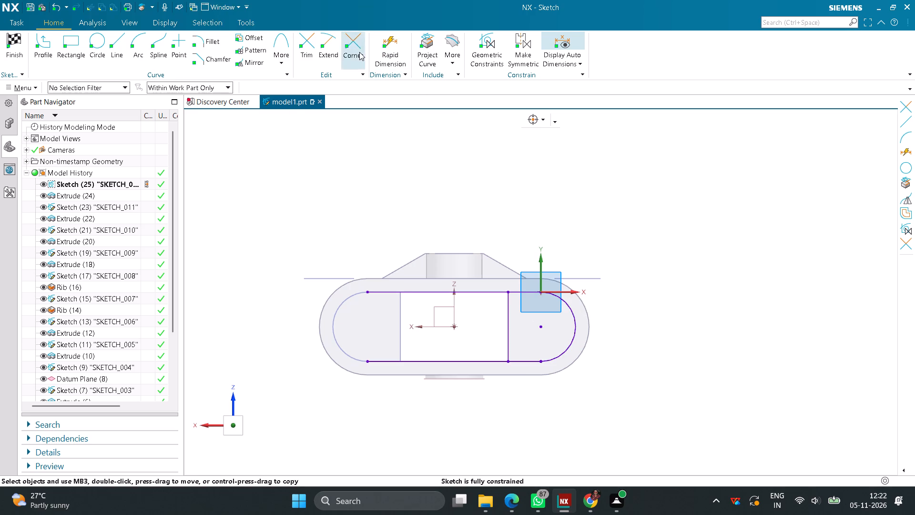
scroll(518, 309, up, 4)
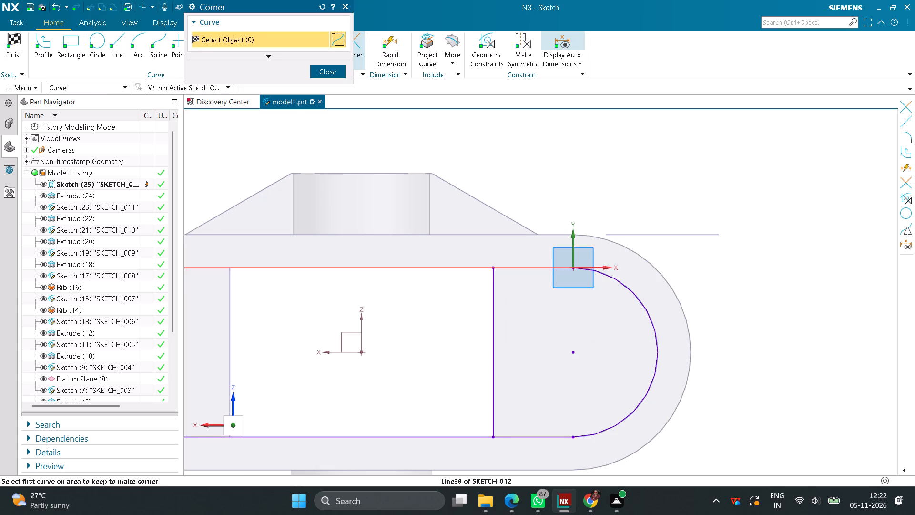
click(517, 264)
click(492, 296)
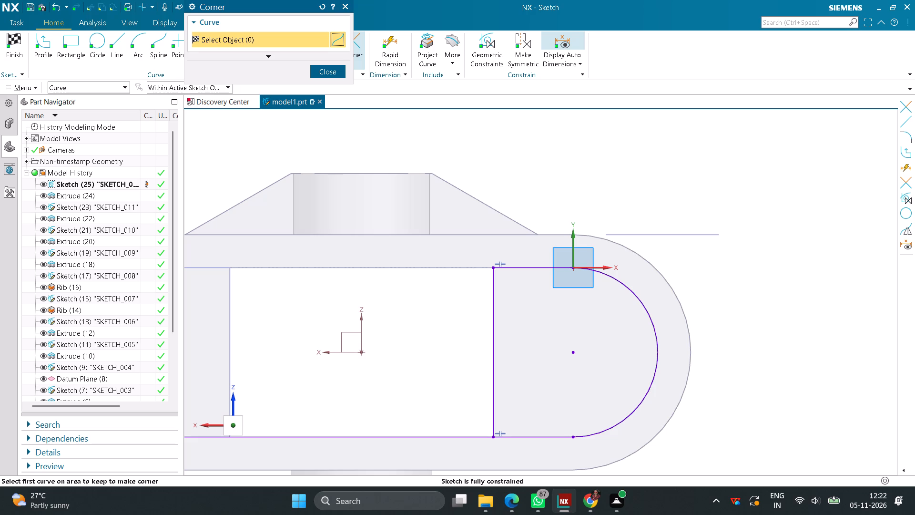
click(497, 418)
click(521, 434)
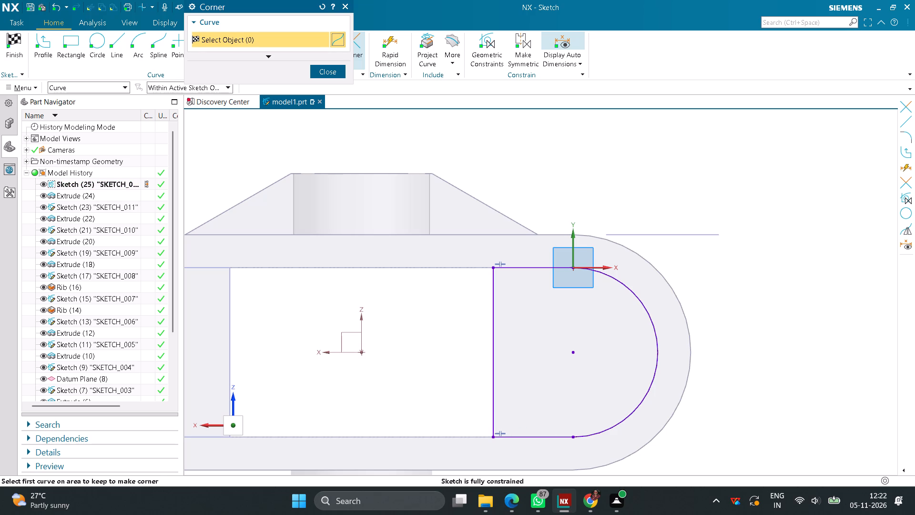
click(328, 77)
scroll(421, 146, down, 2)
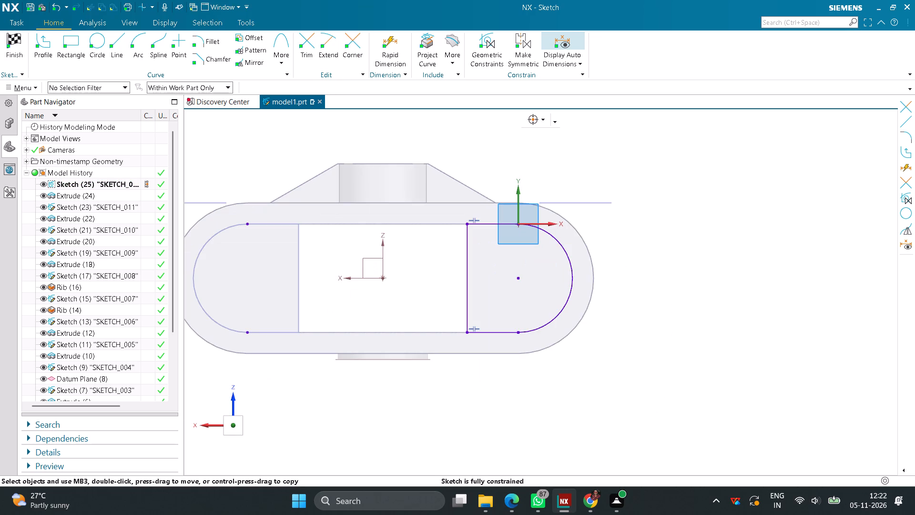
click(13, 50)
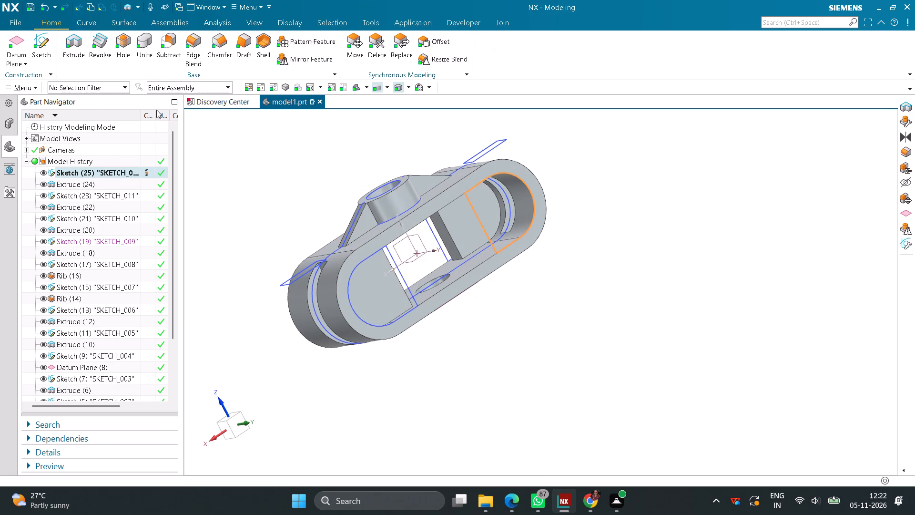
Extrude the closed -X end profile into the ring with reversed direction, from 5 mm to 15 mm, with the inferred Unite.
click(78, 51)
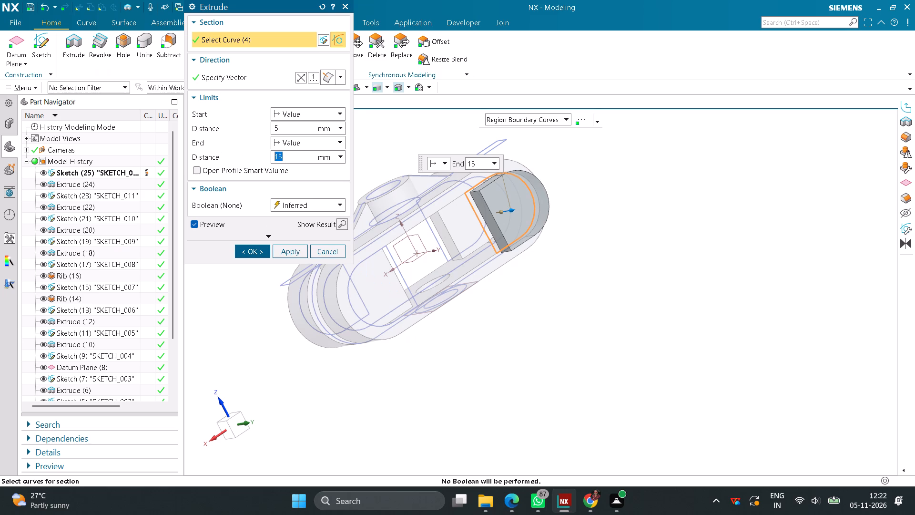
click(300, 79)
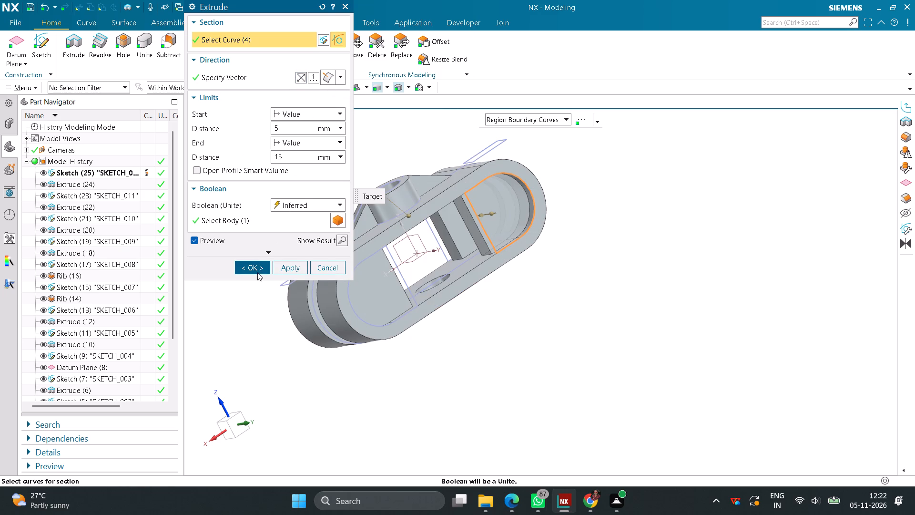
click(257, 272)
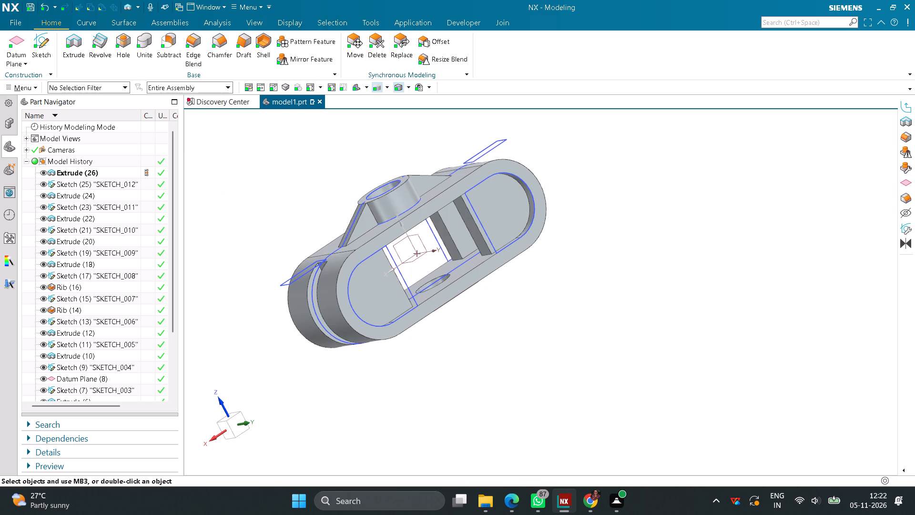
Sketch a point at the inner arc's centre on the outer face of the new +X end block and finish the sketch.
middle_drag(495, 330, 471, 354)
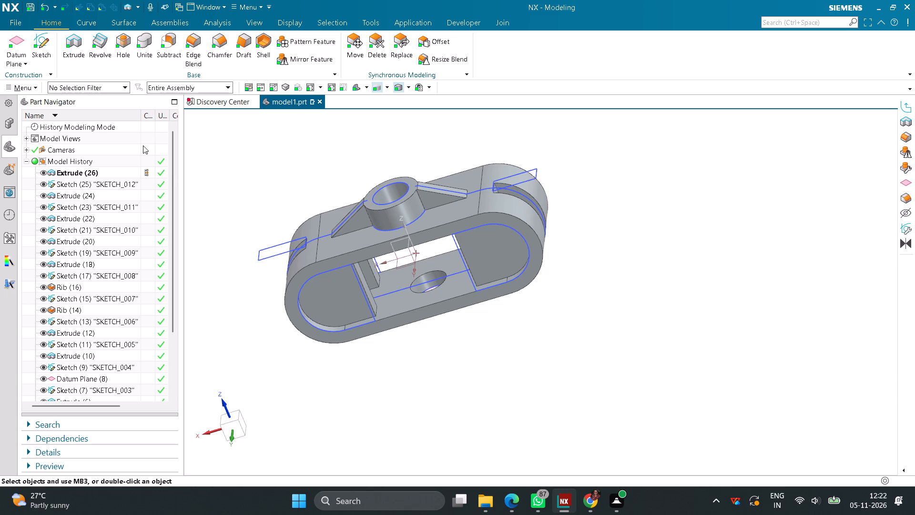
click(46, 45)
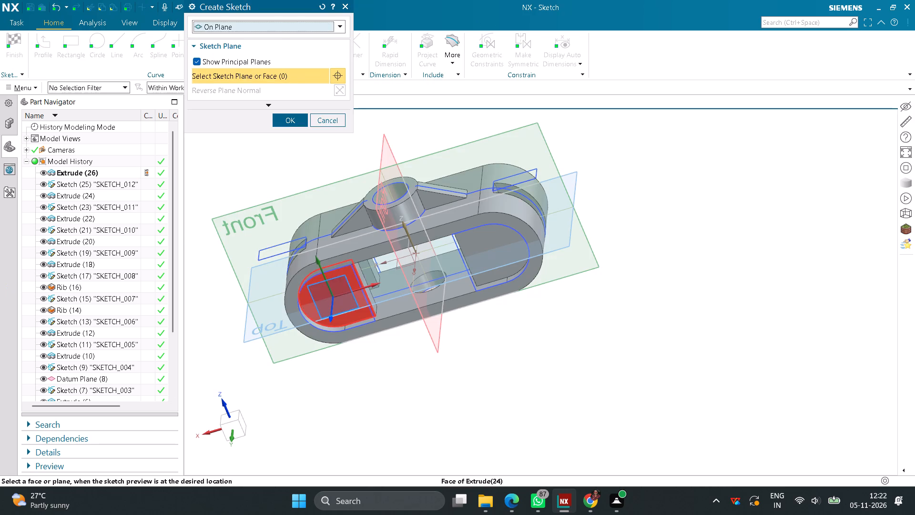
click(334, 301)
click(284, 125)
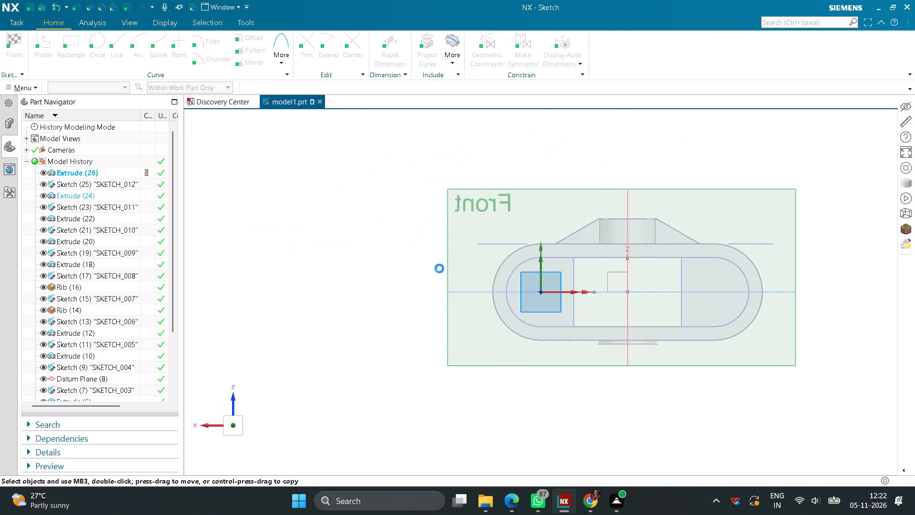
click(175, 56)
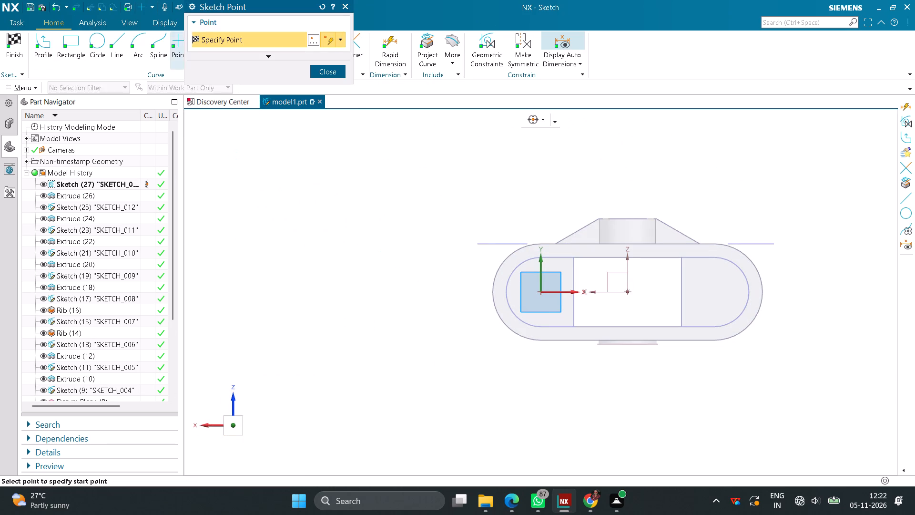
scroll(538, 299, up, 4)
click(544, 280)
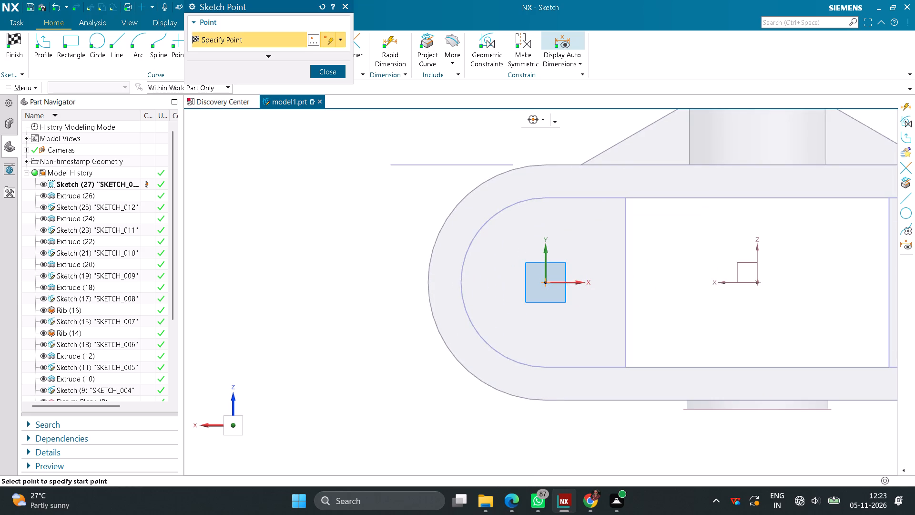
click(320, 71)
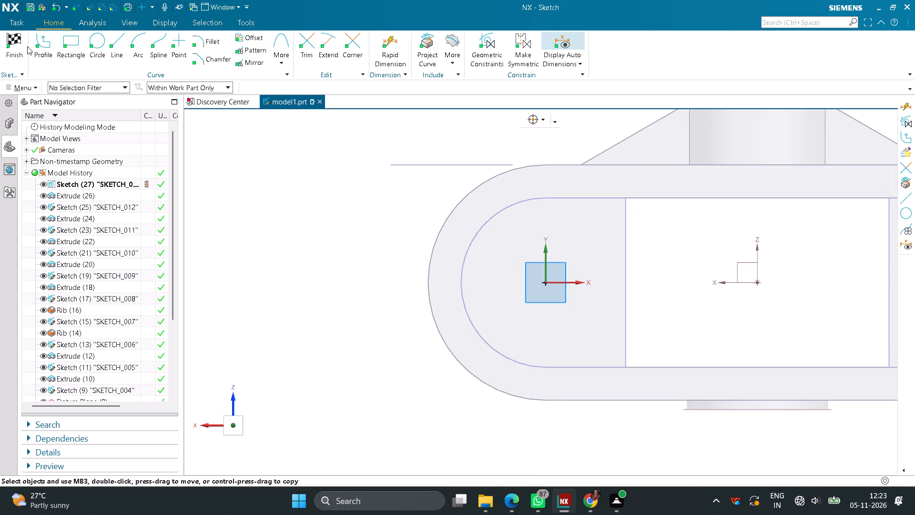
click(27, 46)
click(20, 47)
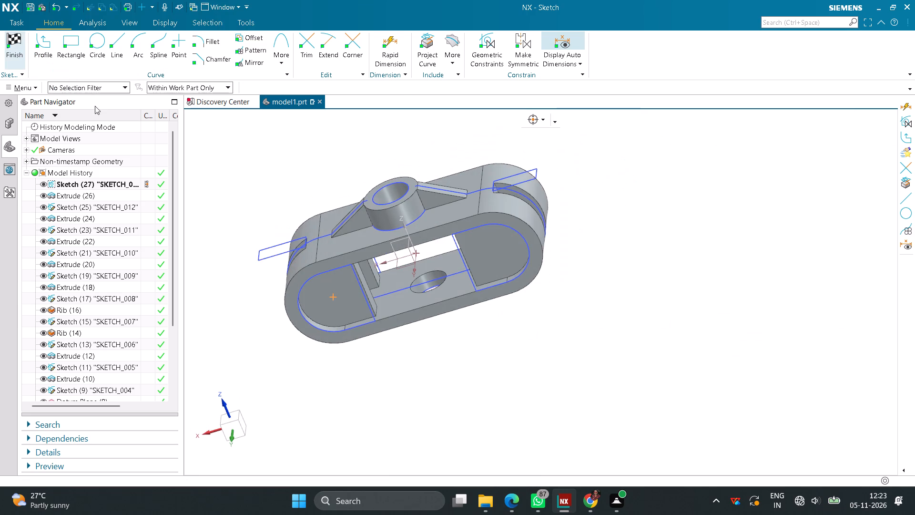
Start a Simple hole at the sketched point with hole size Screw Clearance and screw size M14, subtracting from the body.
click(123, 47)
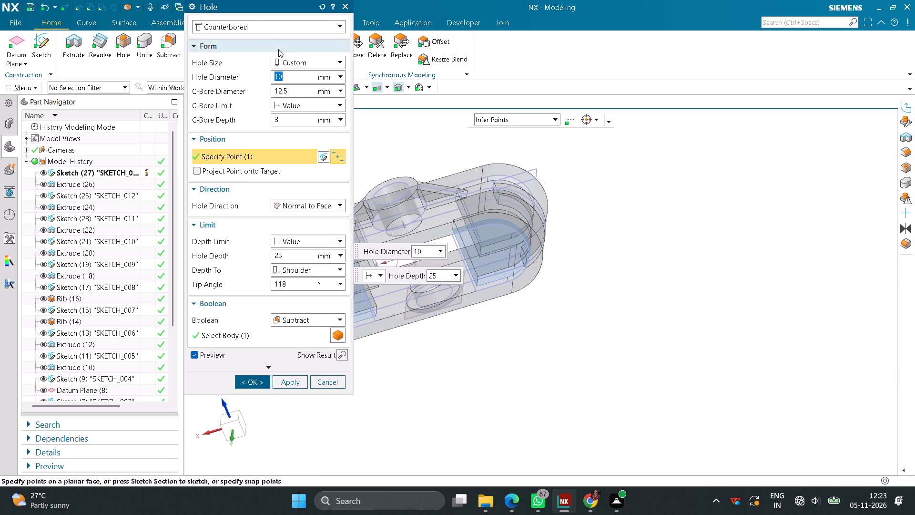
click(327, 66)
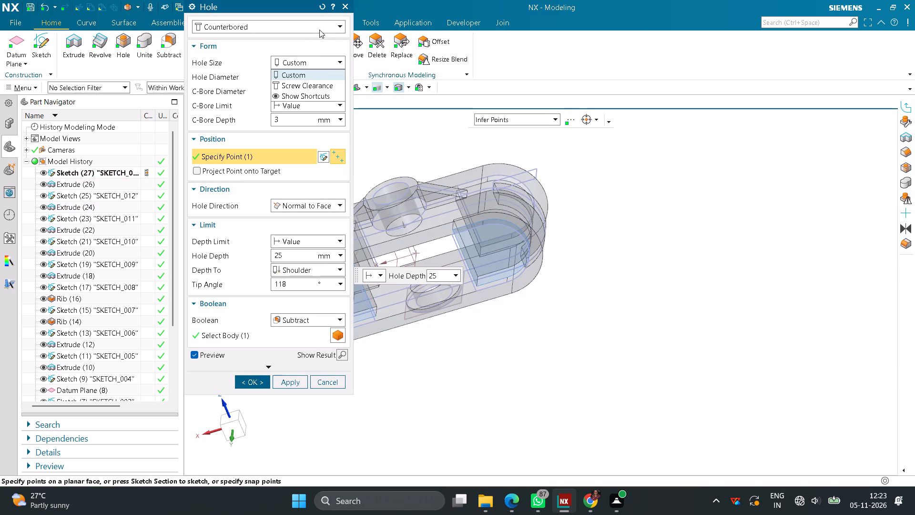
click(319, 28)
click(319, 28)
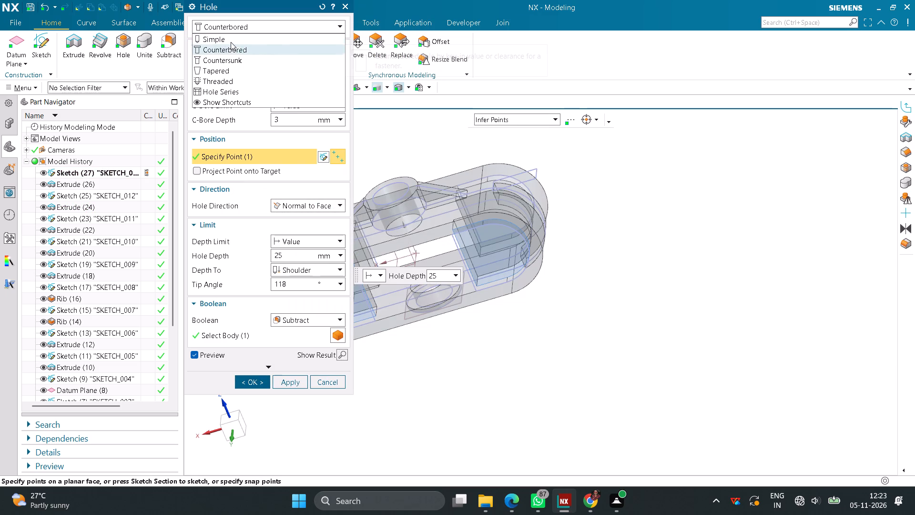
click(229, 41)
click(316, 66)
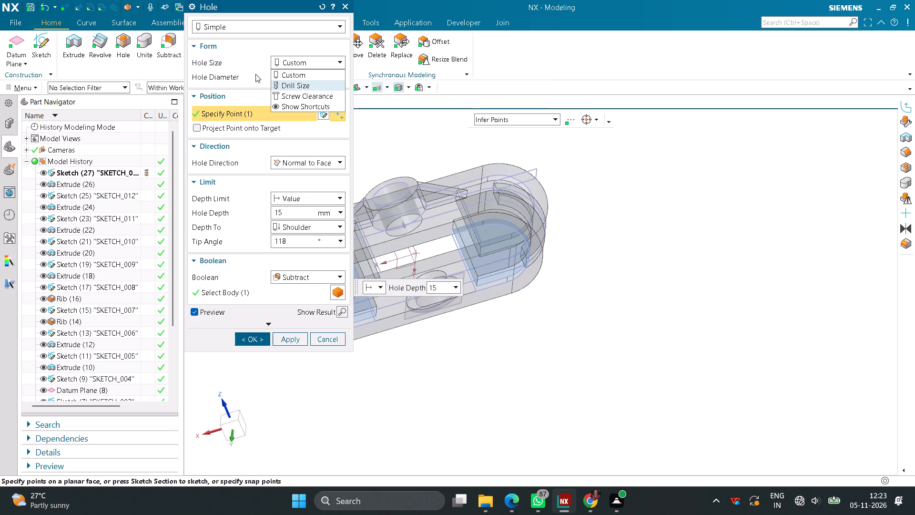
click(297, 95)
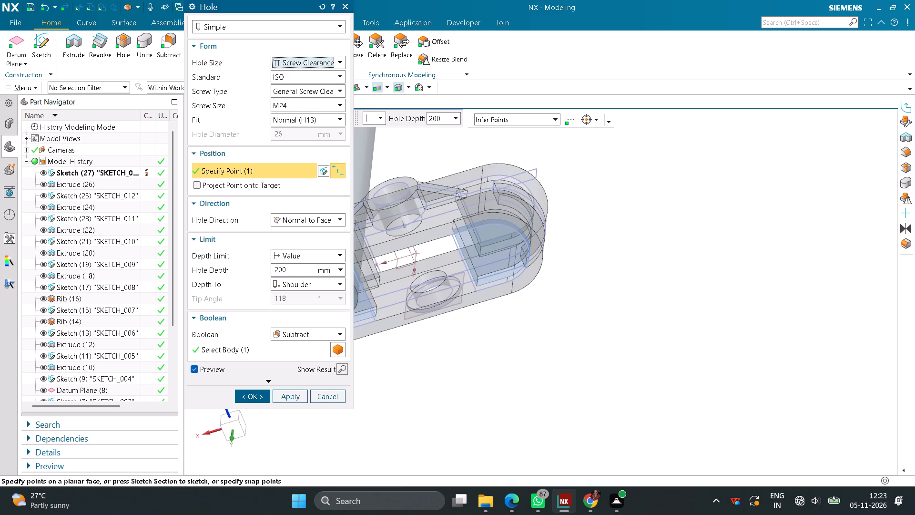
scroll(519, 364, down, 2)
middle_drag(520, 362, 524, 348)
click(338, 105)
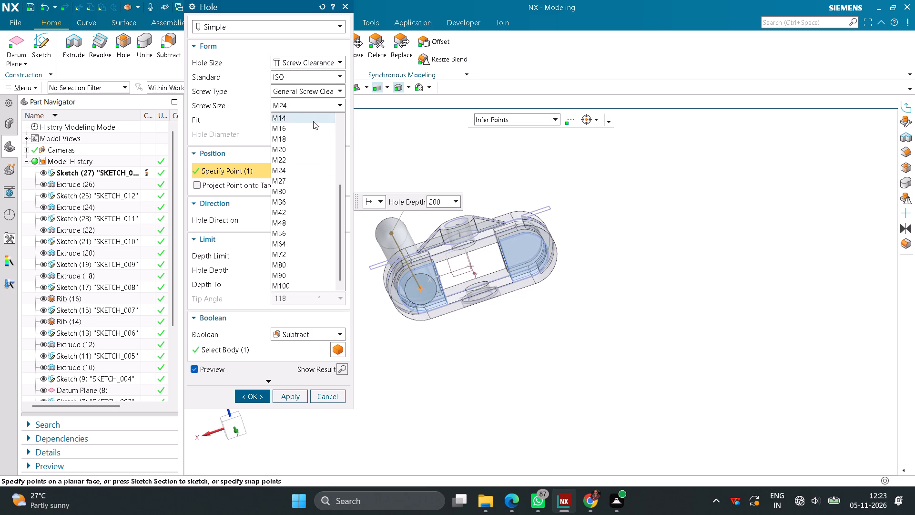
click(287, 118)
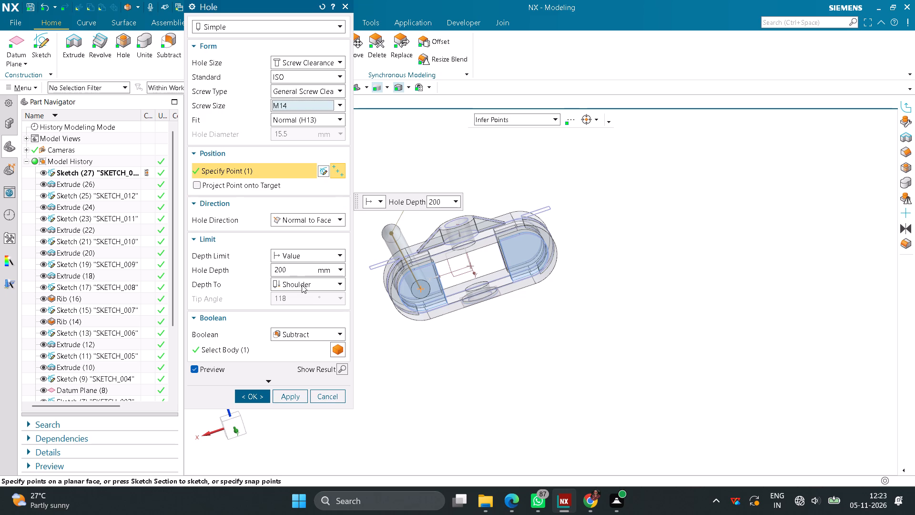
Set the M14 clearance hole's depth limit to Until Next and create it in the +X end block.
click(333, 257)
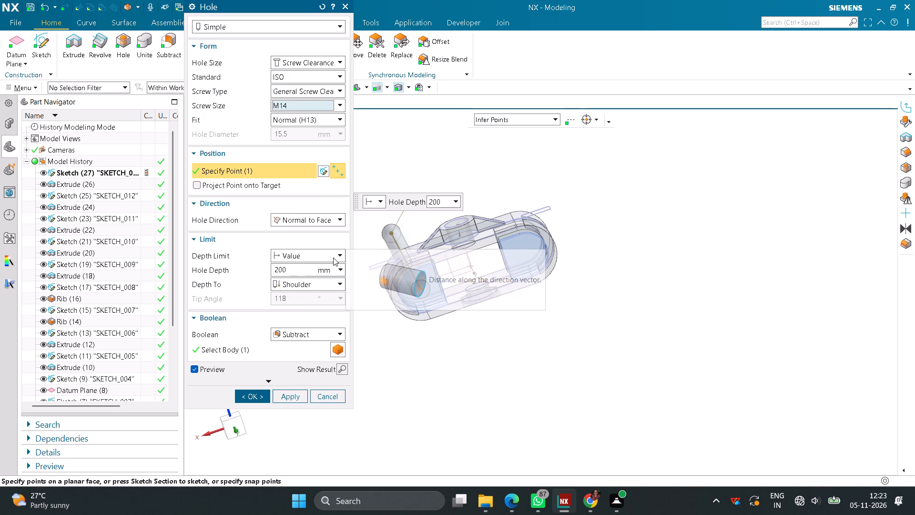
click(307, 291)
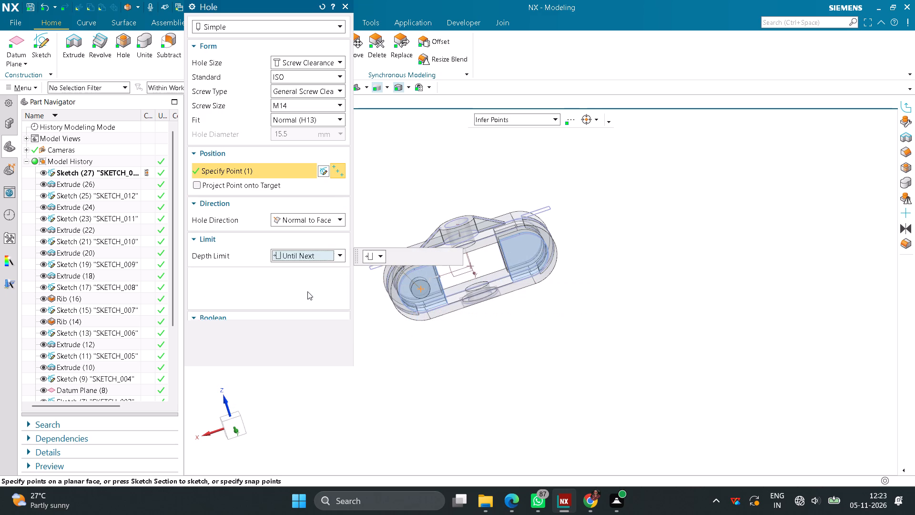
middle_drag(423, 385, 467, 385)
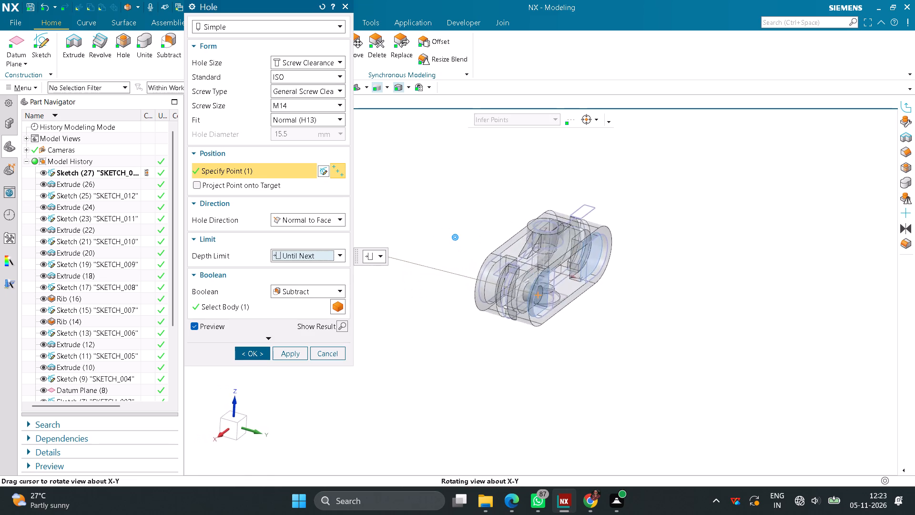
middle_drag(467, 385, 476, 387)
scroll(512, 378, up, 3)
middle_drag(498, 355, 505, 355)
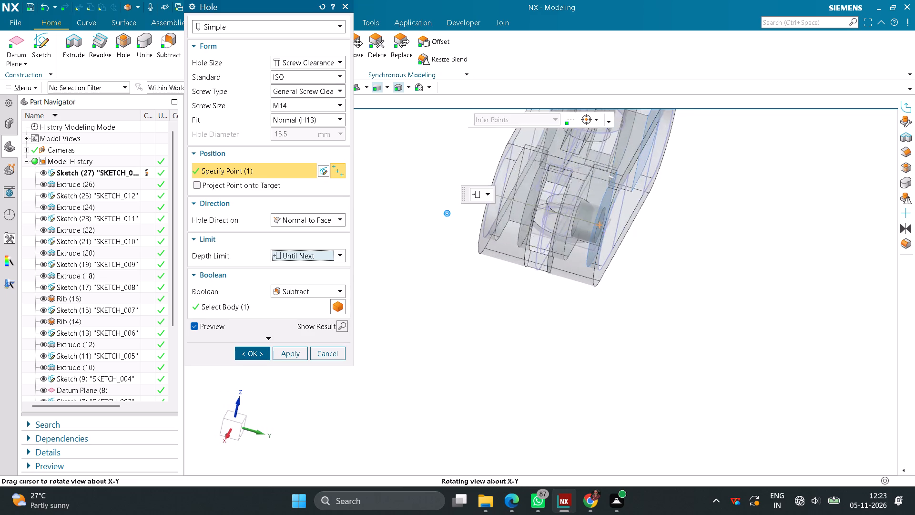
middle_drag(505, 355, 505, 362)
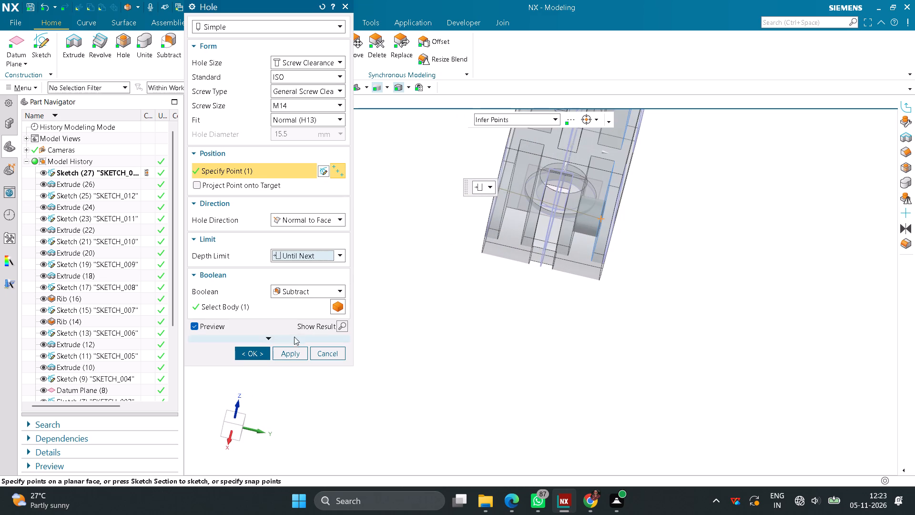
click(339, 329)
middle_drag(540, 345, 497, 335)
click(259, 360)
scroll(547, 312, down, 2)
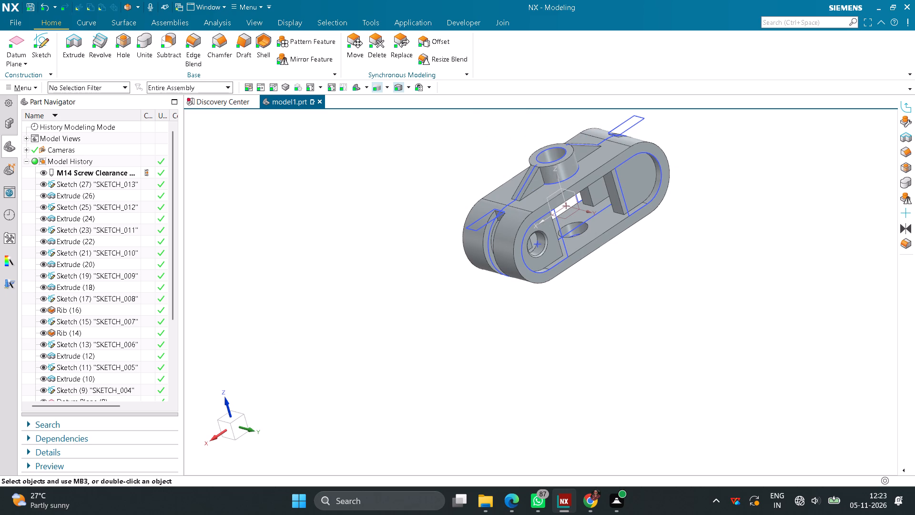
Sketch a point at the inner arc's centre on the outer face of the -X end block and finish the sketch.
click(41, 46)
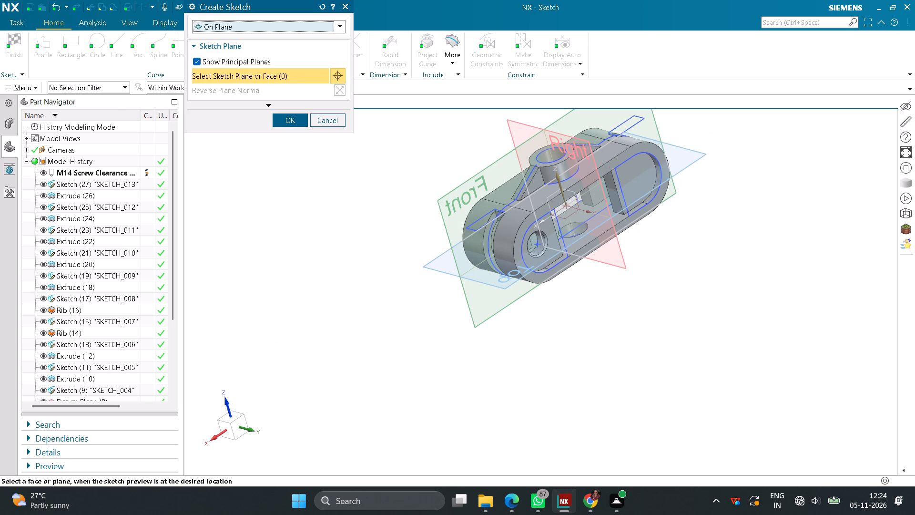
click(633, 188)
click(287, 116)
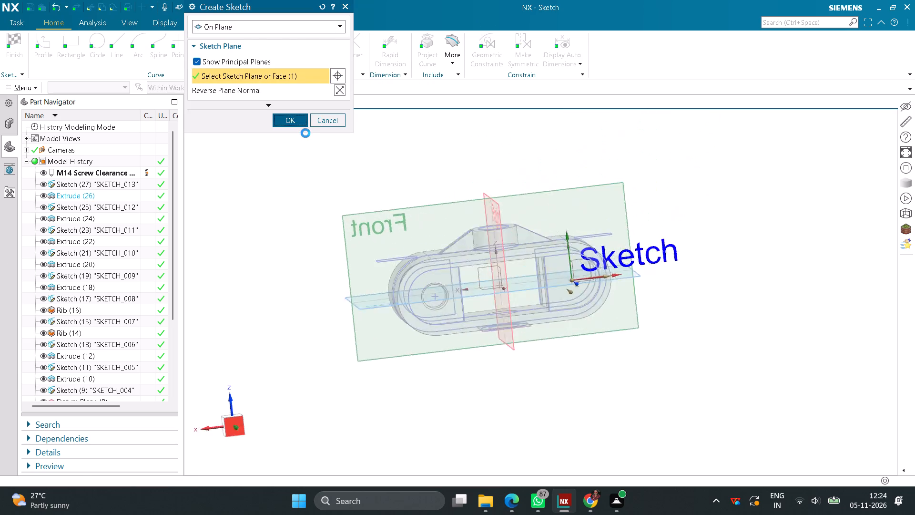
click(173, 48)
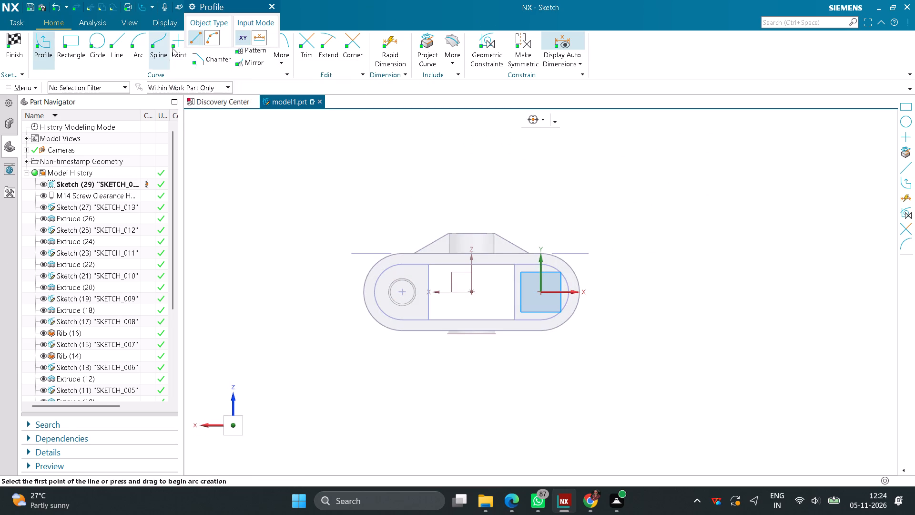
scroll(549, 285, up, 5)
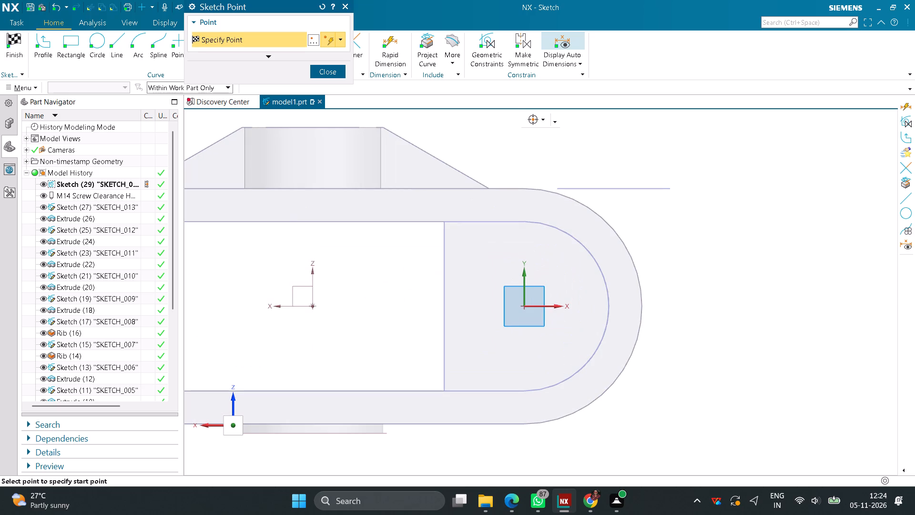
click(524, 307)
click(323, 67)
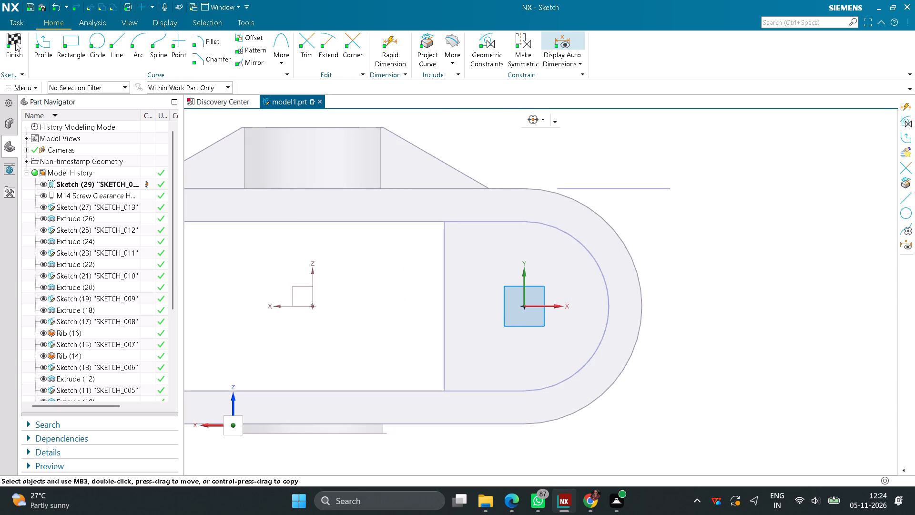
click(14, 43)
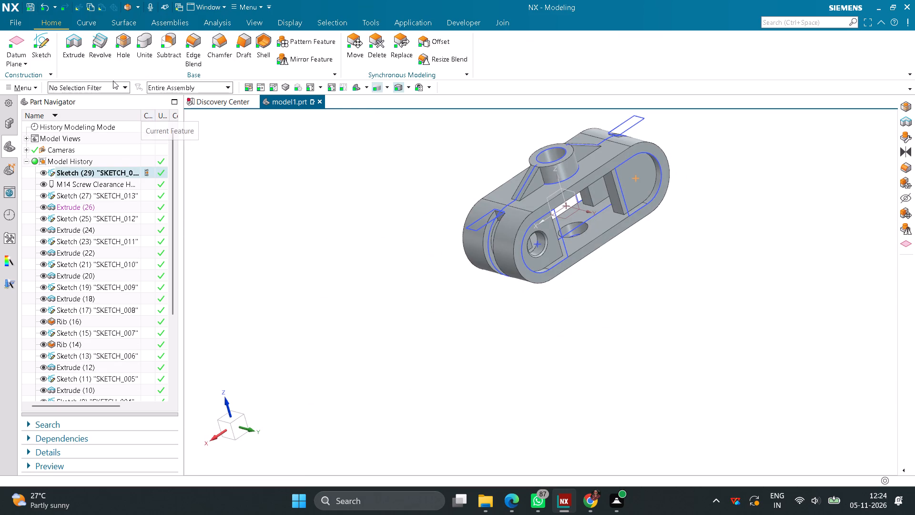
Create a Simple M14 screw clearance hole at the -X sketched point, depth limit Until Next, subtracting from the body.
click(124, 54)
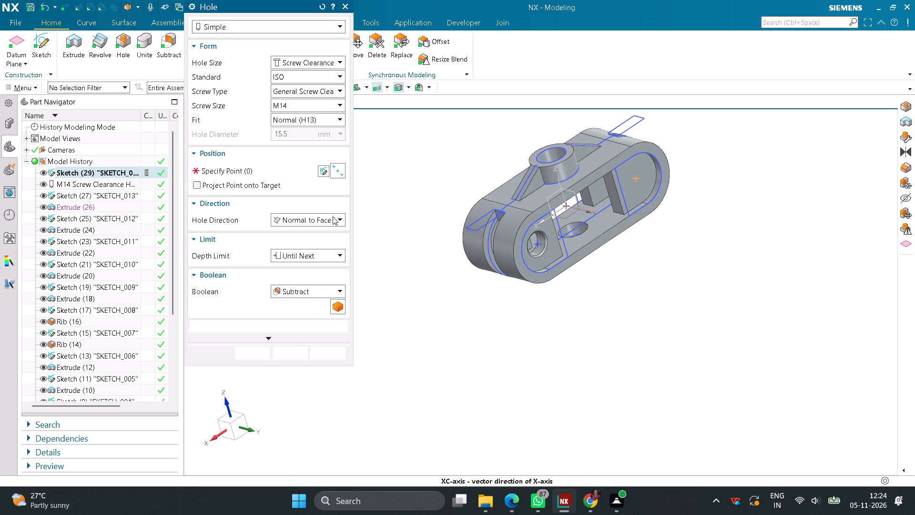
click(339, 323)
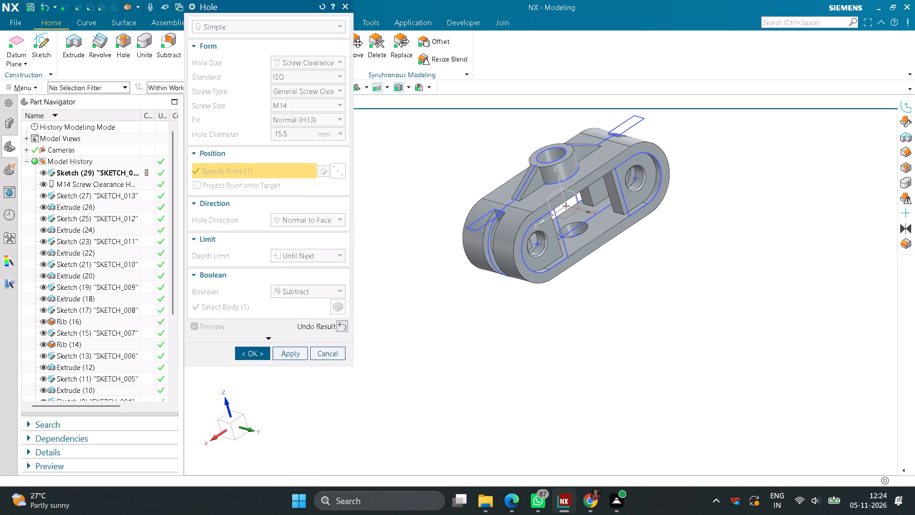
click(256, 354)
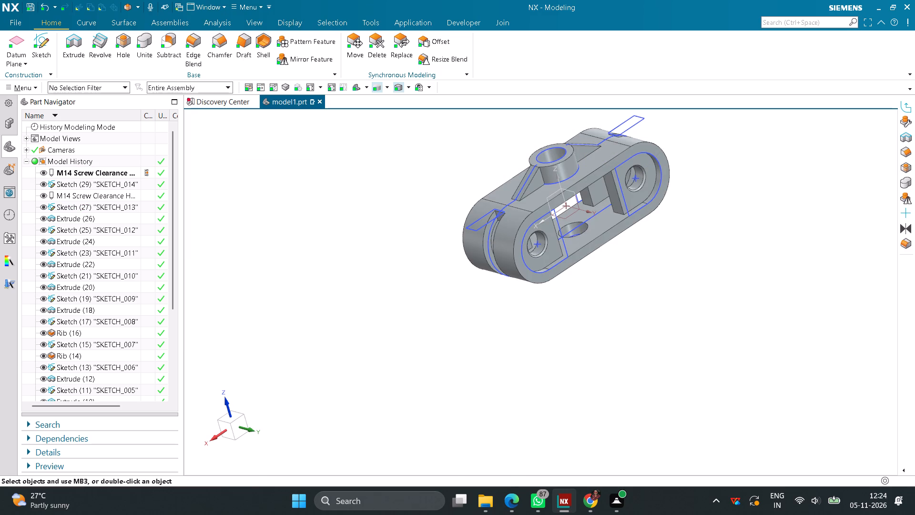
On the inner block face behind the -X end block, sketch a 12 mm diameter circle concentric with the M14 hole and finish the sketch.
middle_drag(339, 350, 361, 326)
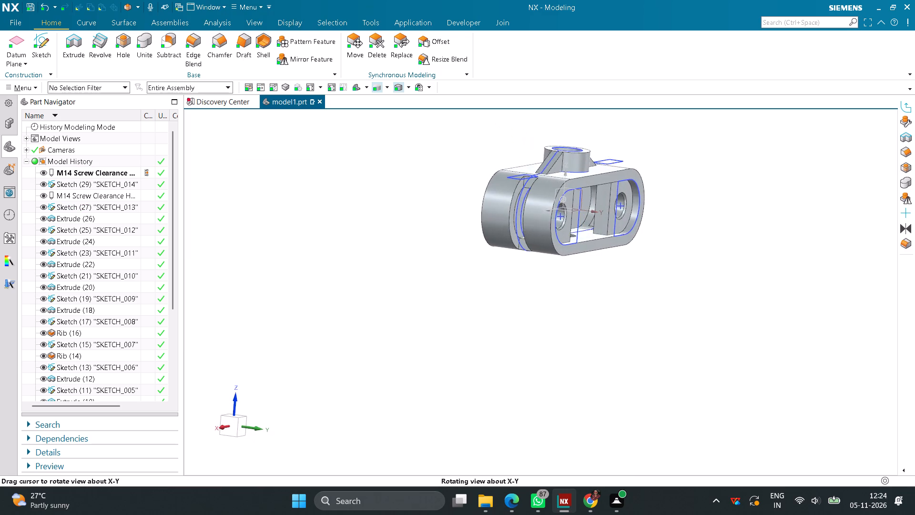
middle_drag(361, 326, 347, 326)
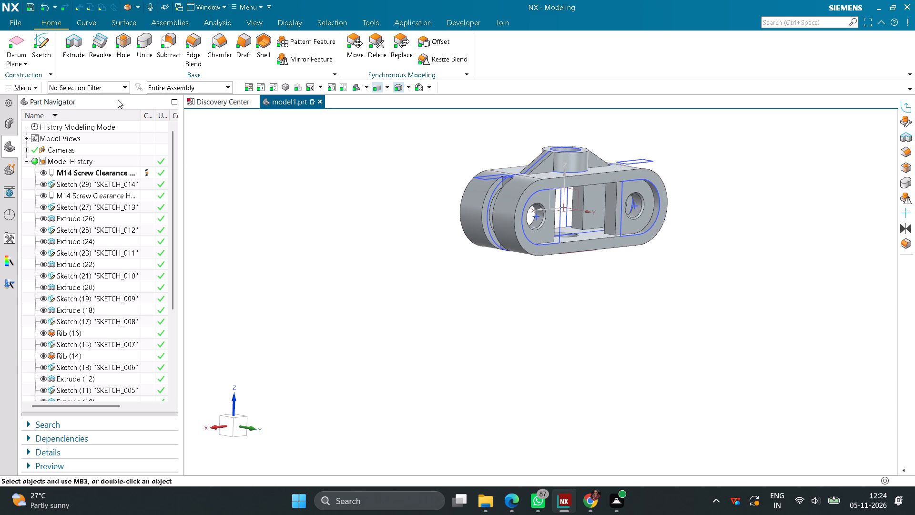
click(47, 54)
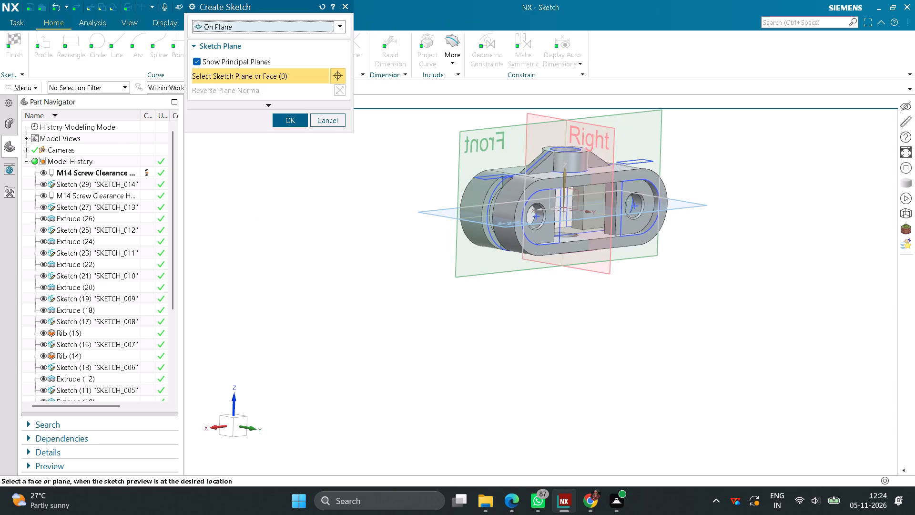
click(595, 209)
click(291, 125)
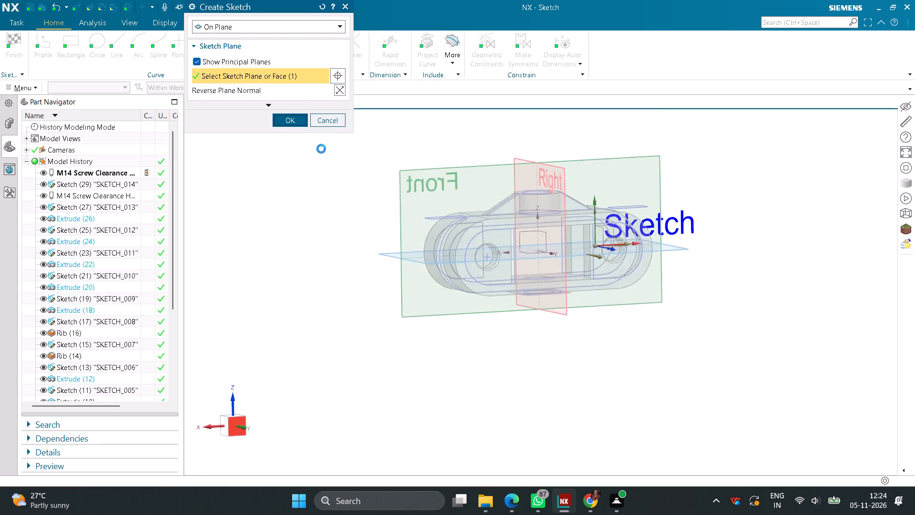
click(94, 48)
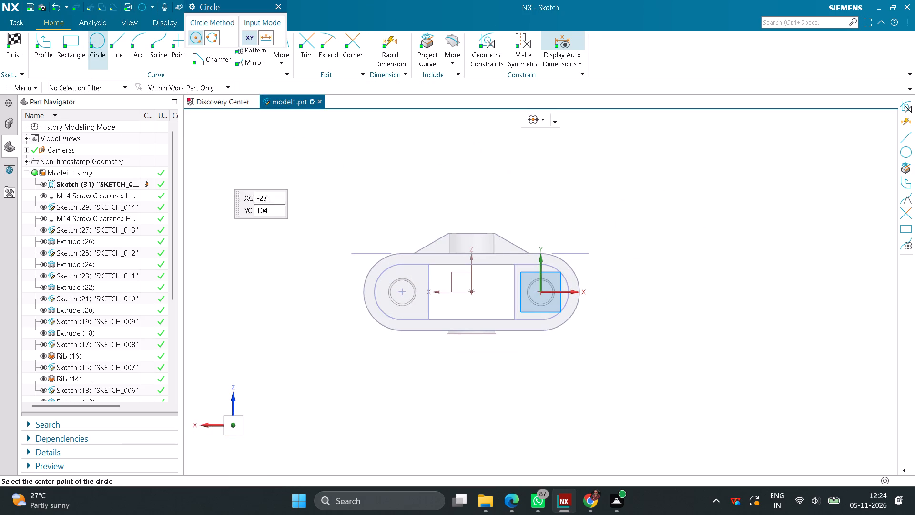
scroll(508, 327, up, 3)
click(571, 260)
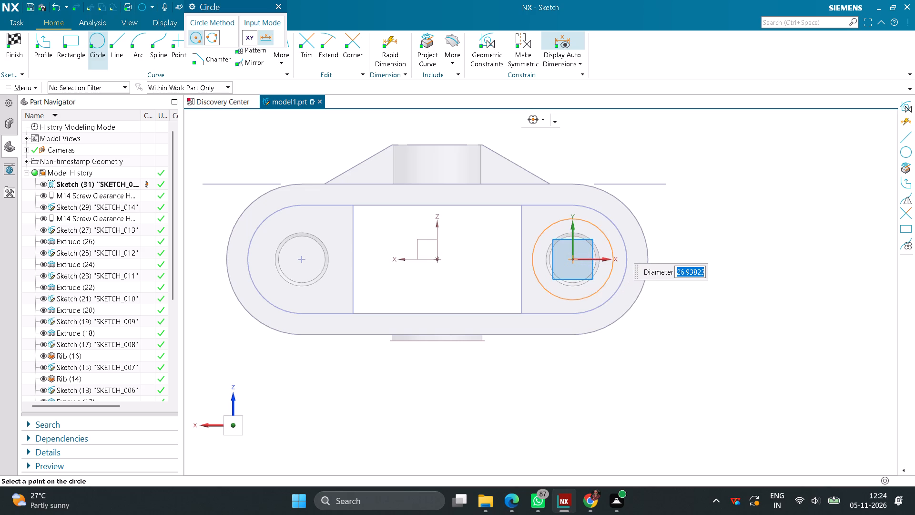
text(12)
key(Return)
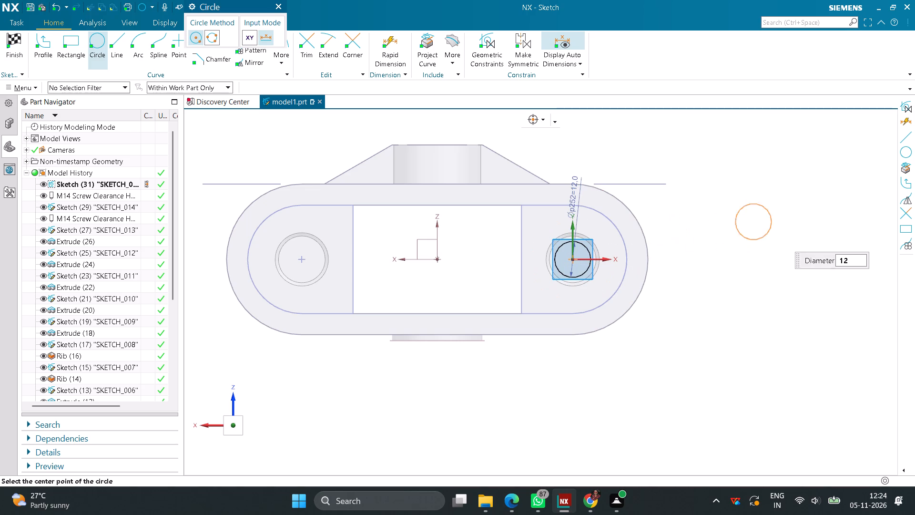
middle_click(763, 216)
click(16, 43)
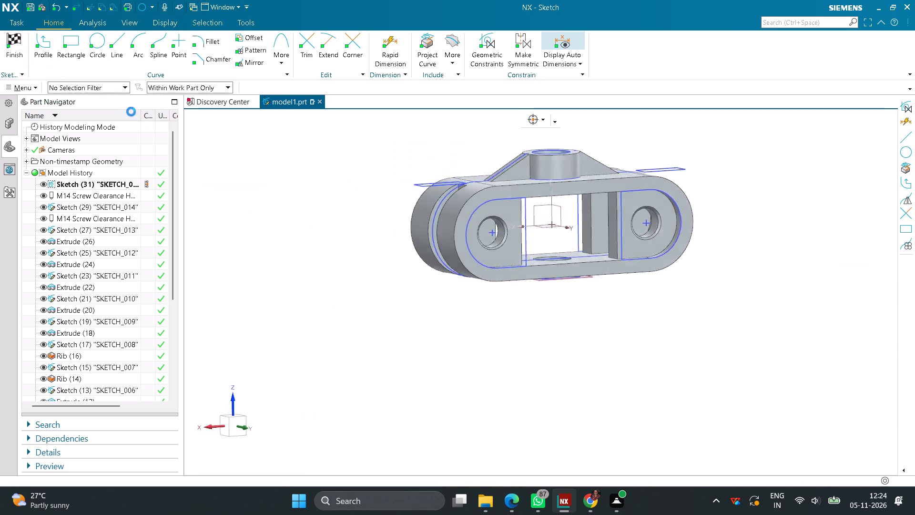
Extrude the 12 mm circle from 0 to 5 mm with reversed direction and inferred Subtract to cut through the inner -X block.
click(76, 53)
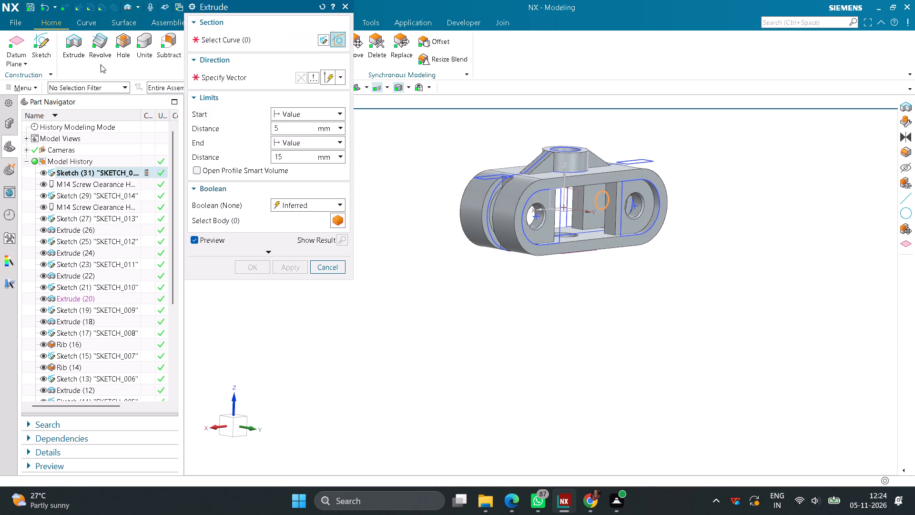
drag(304, 126, 188, 133)
key(0)
key(Return)
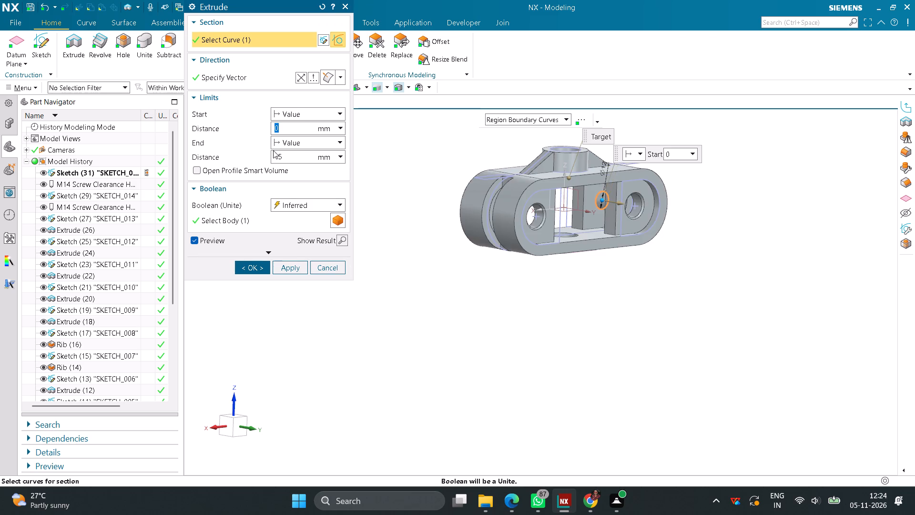
drag(293, 157, 213, 162)
key(5)
key(Return)
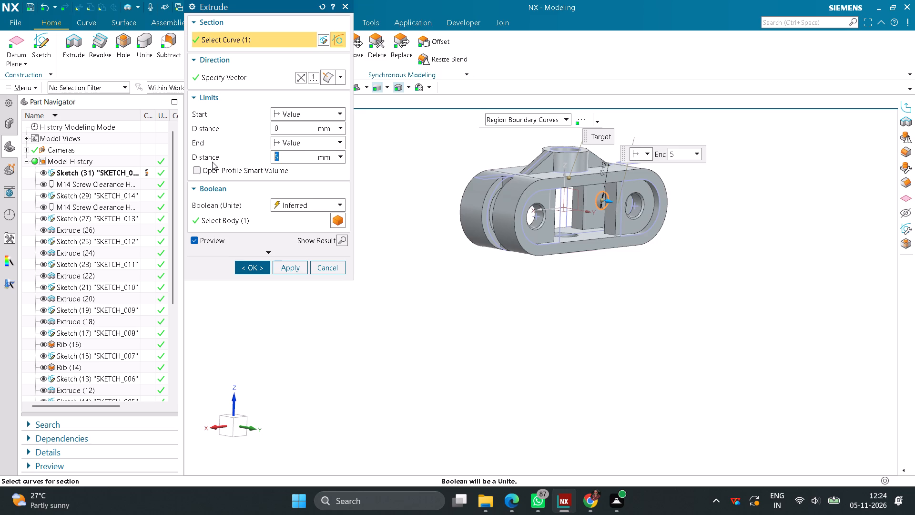
scroll(652, 231, up, 5)
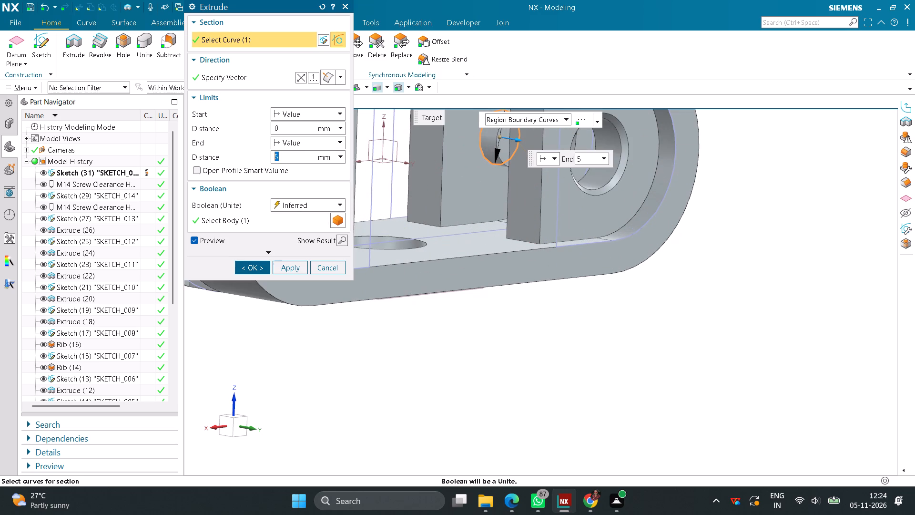
click(302, 79)
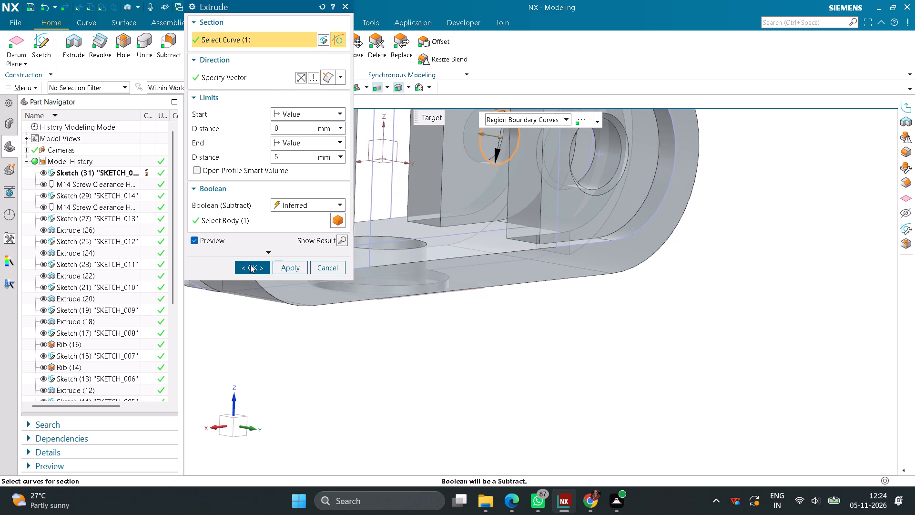
click(250, 265)
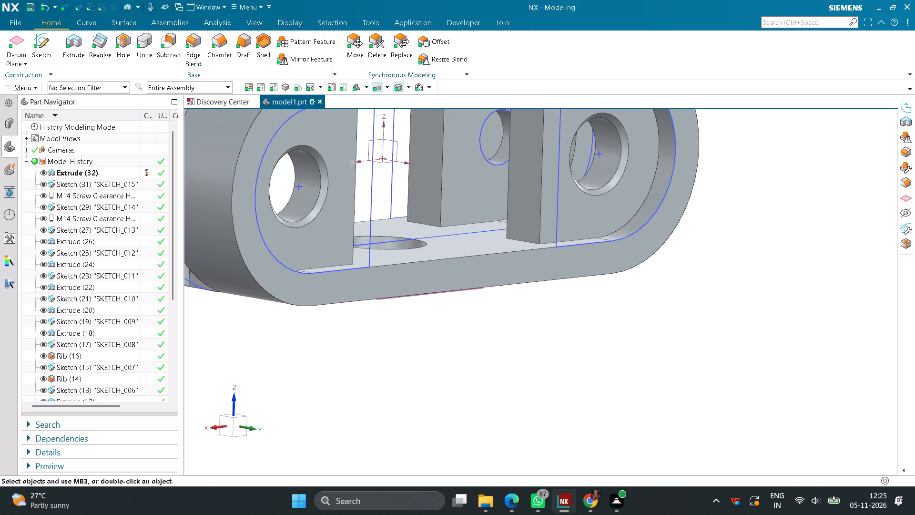
On the inner +X block's face behind the end block, sketch a 12 mm diameter circle concentric with the M14 hole and finish the sketch.
scroll(418, 360, down, 2)
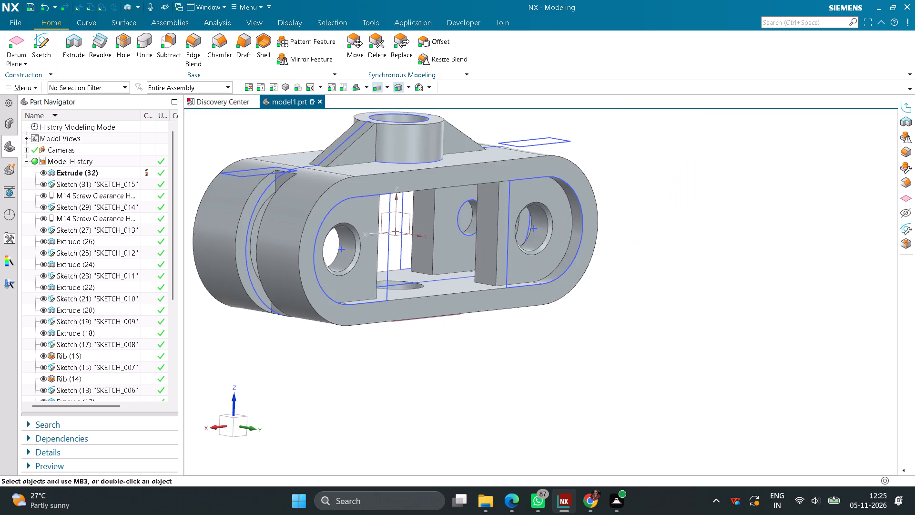
middle_drag(418, 360, 362, 361)
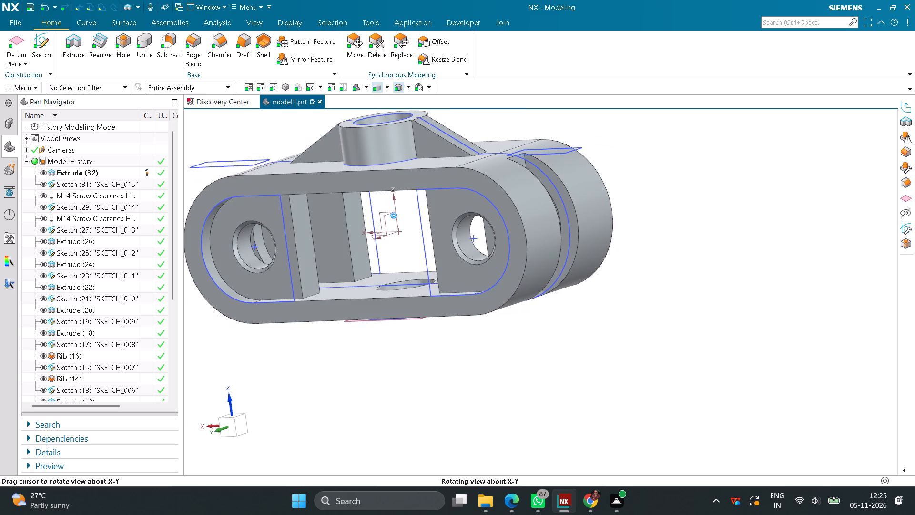
click(341, 253)
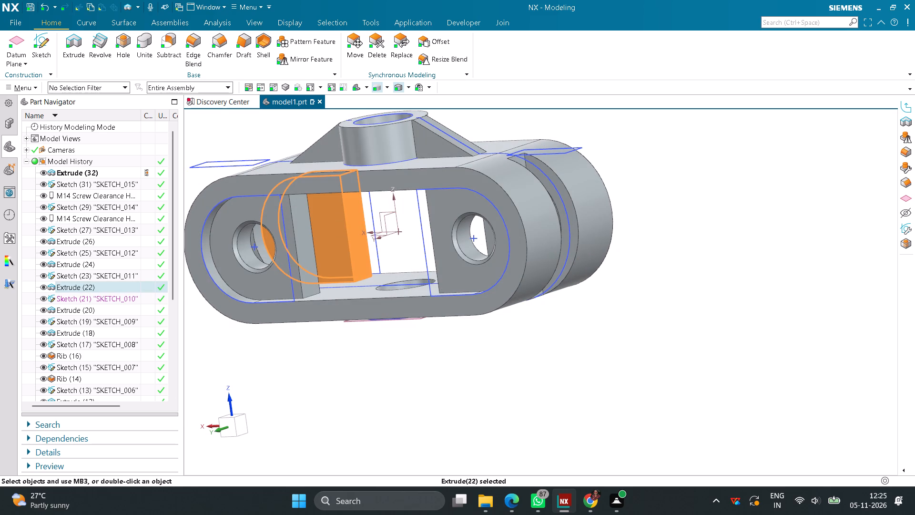
click(210, 124)
click(48, 47)
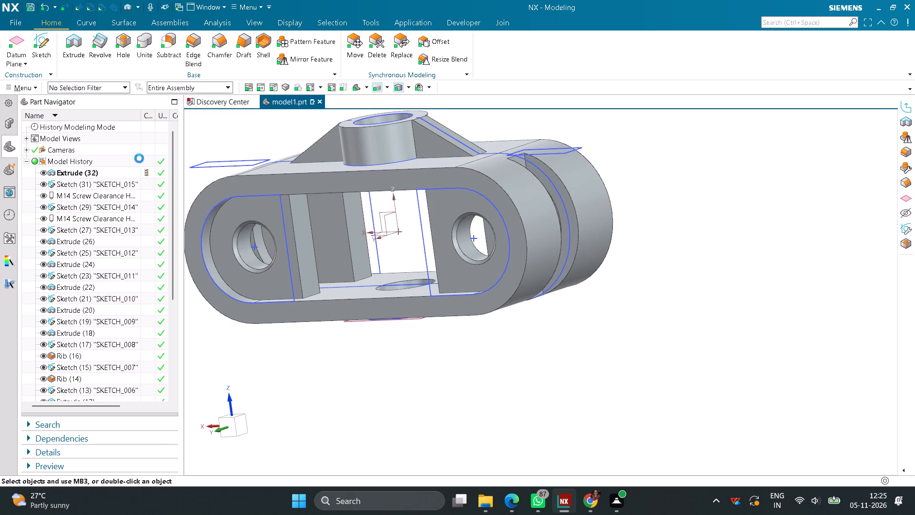
click(316, 207)
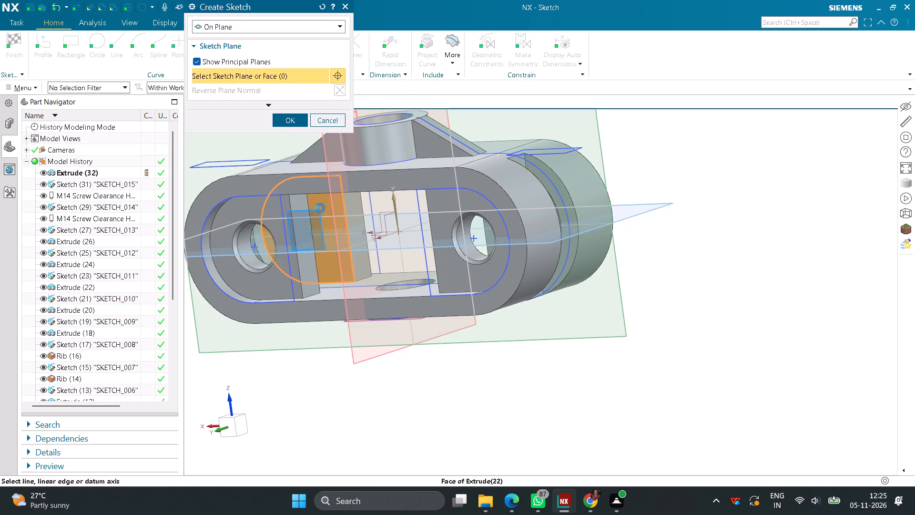
click(284, 117)
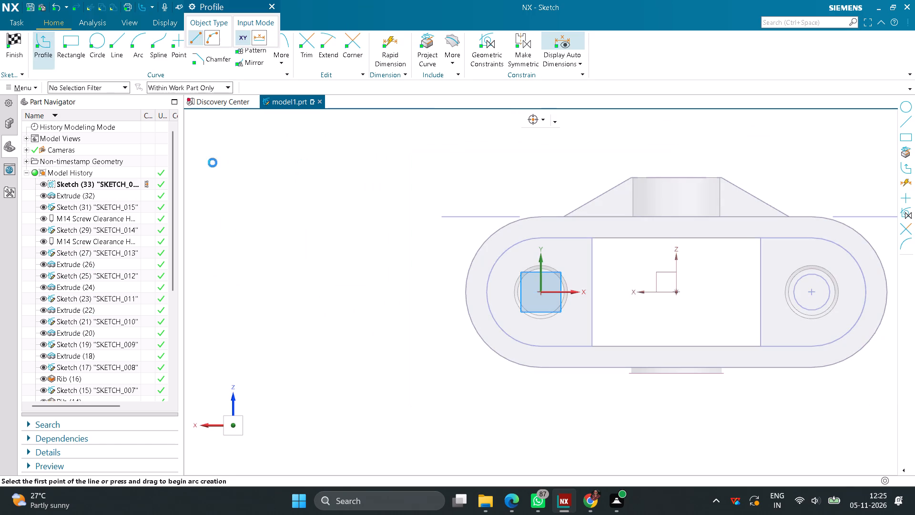
click(98, 43)
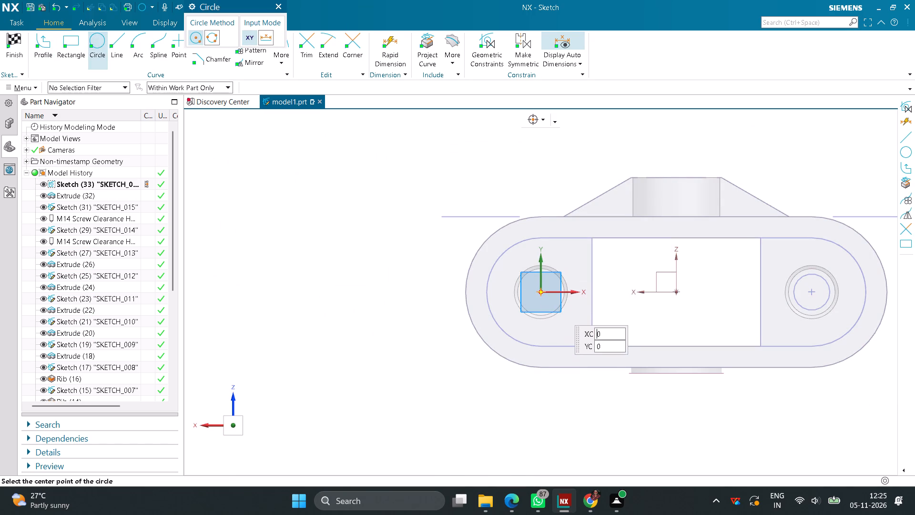
click(541, 292)
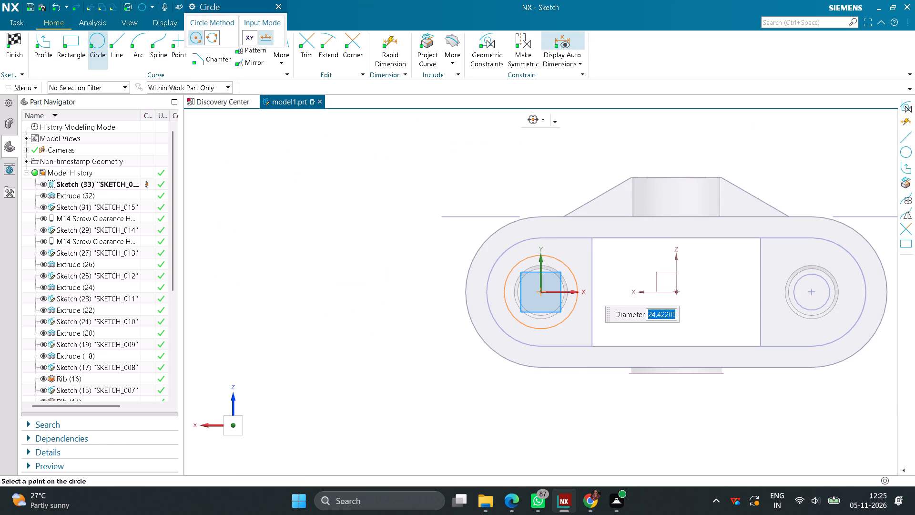
text(12)
key(Return)
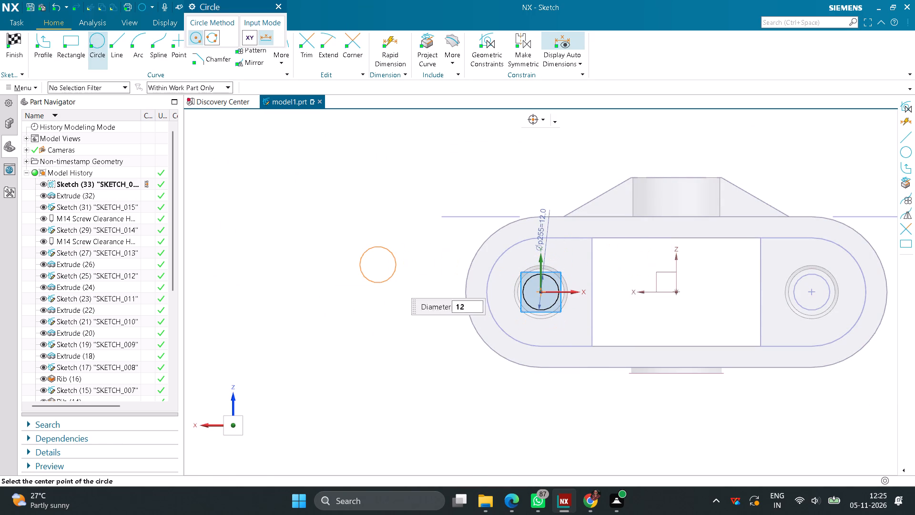
middle_click(378, 265)
click(11, 41)
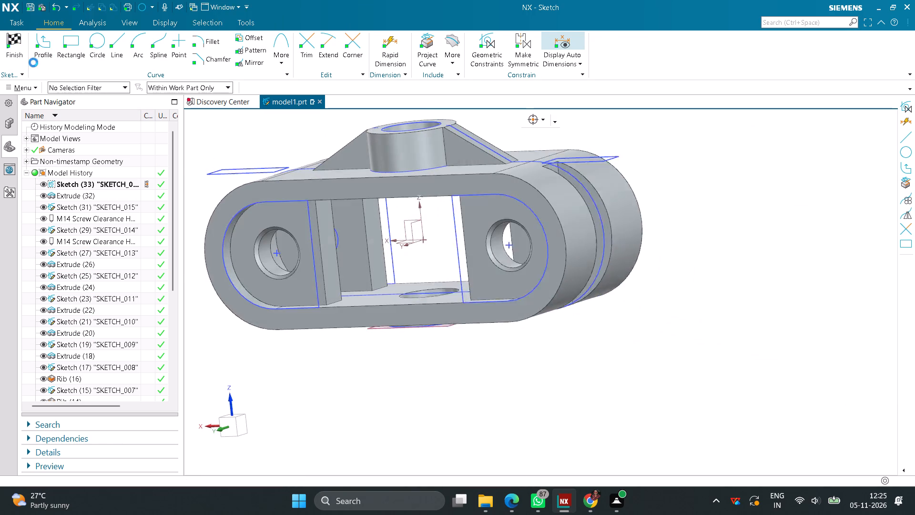
Extrude the new 12 mm circle from 0 to 5 mm with reversed direction and inferred Subtract to cut through the inner +X block.
click(78, 48)
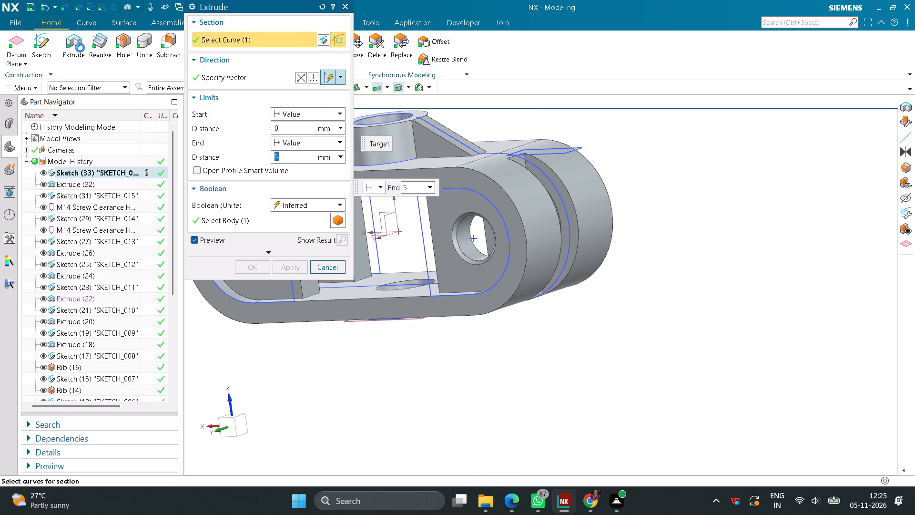
middle_drag(420, 361, 414, 370)
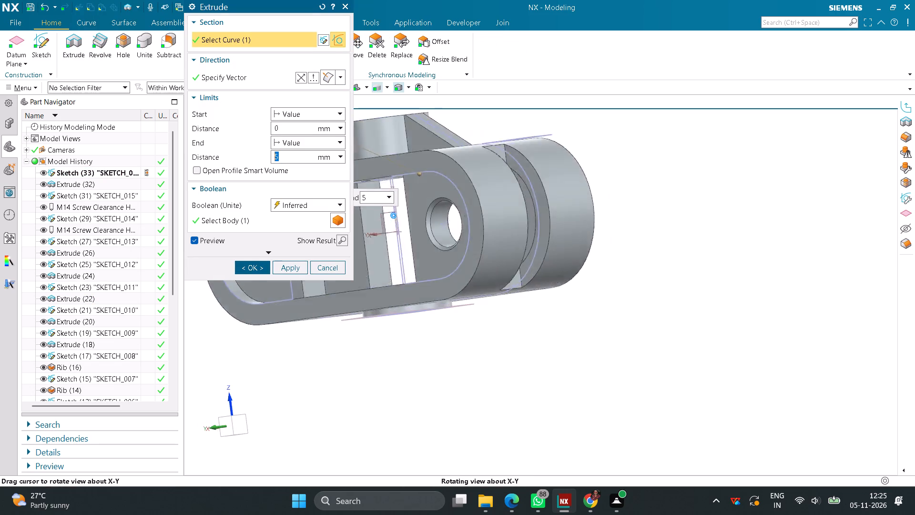
middle_drag(414, 370, 409, 371)
middle_drag(412, 364, 549, 433)
right_drag(412, 364, 547, 436)
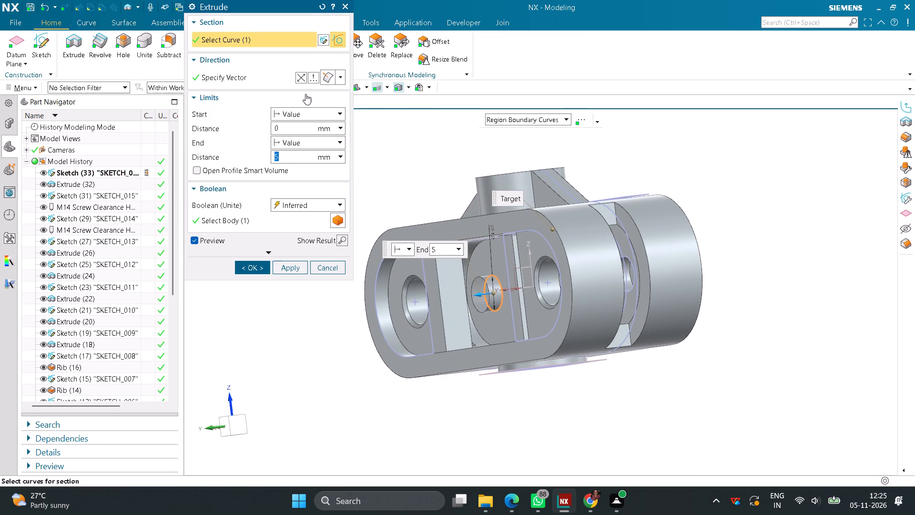
click(301, 80)
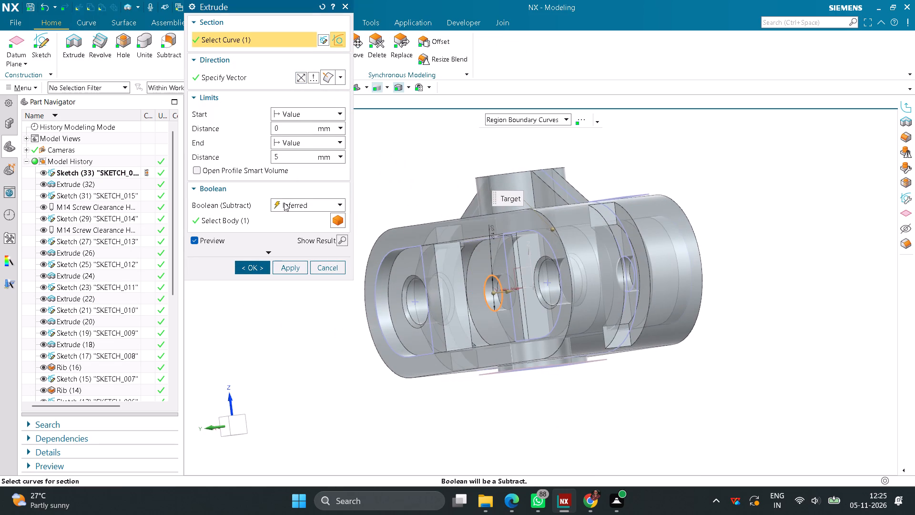
click(260, 271)
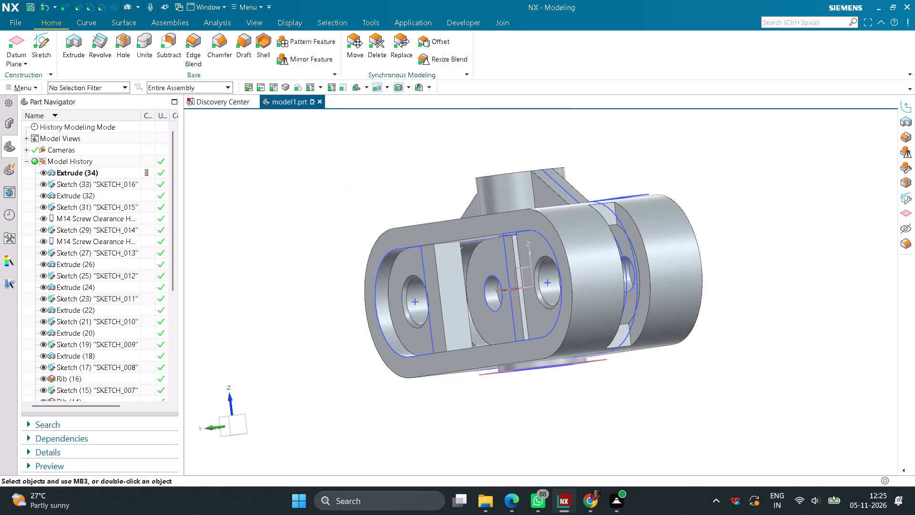
Hide the nine most recent sketches in the model history, from SKETCH_016 back to SKETCH_008.
middle_drag(327, 217, 472, 242)
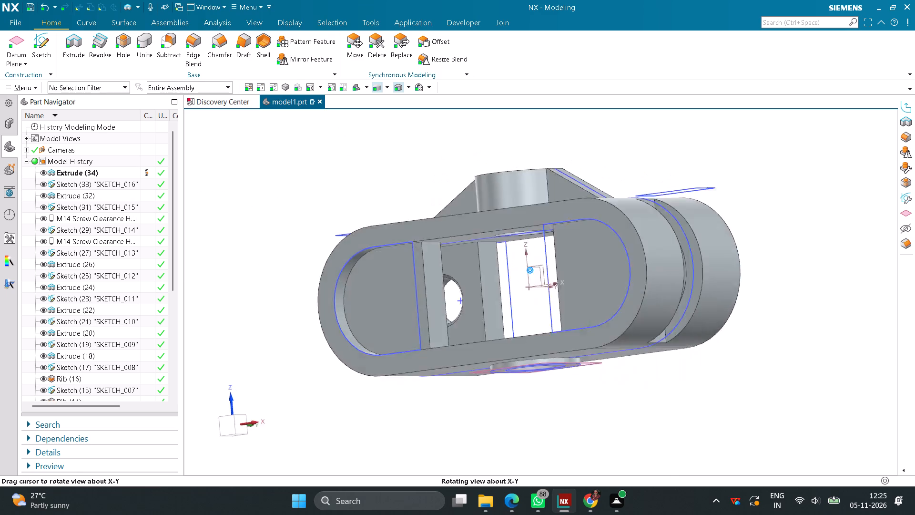
middle_drag(472, 242, 496, 254)
scroll(496, 254, up, 1)
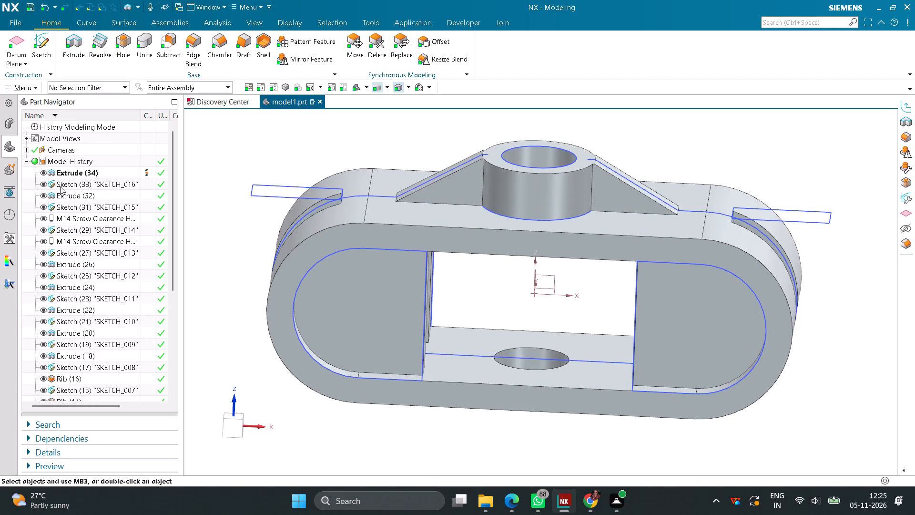
click(42, 185)
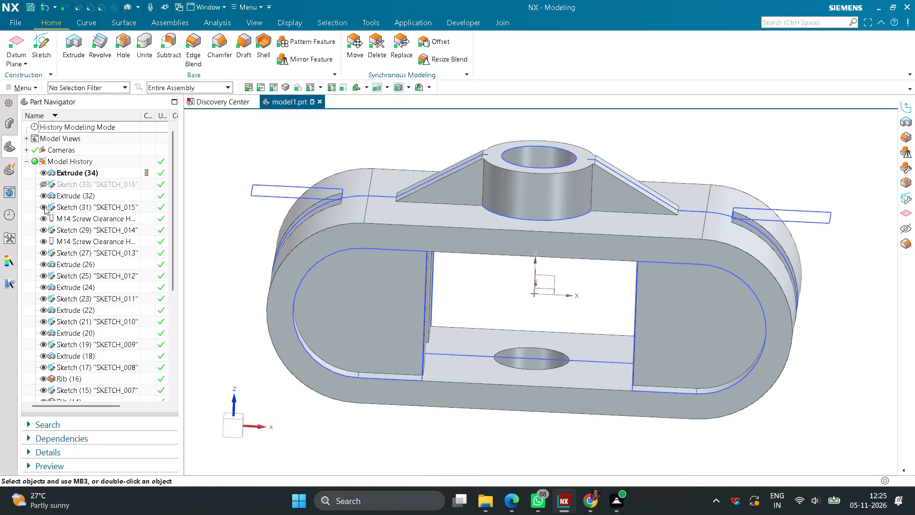
click(44, 206)
click(43, 231)
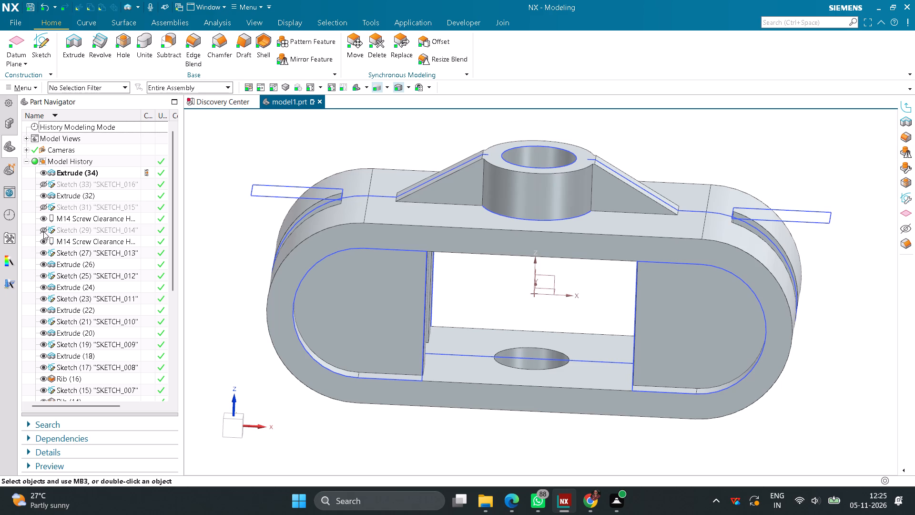
click(43, 251)
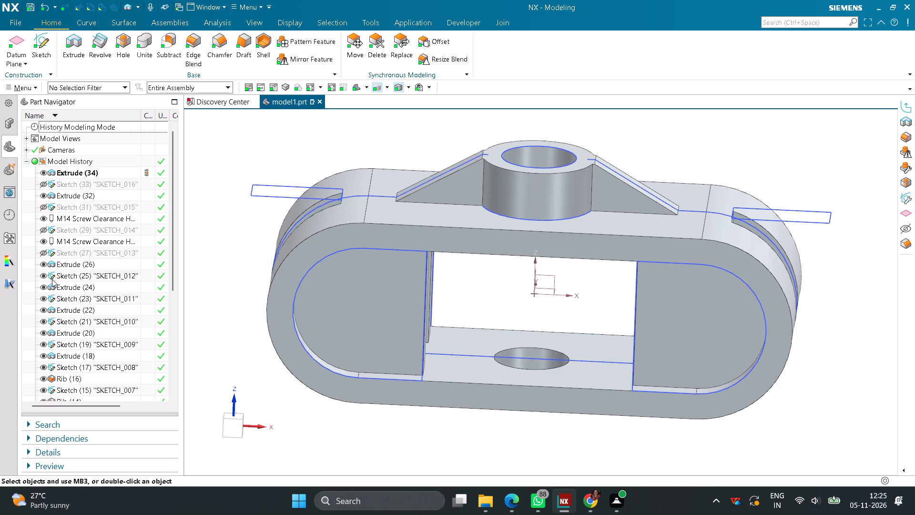
click(41, 276)
click(43, 298)
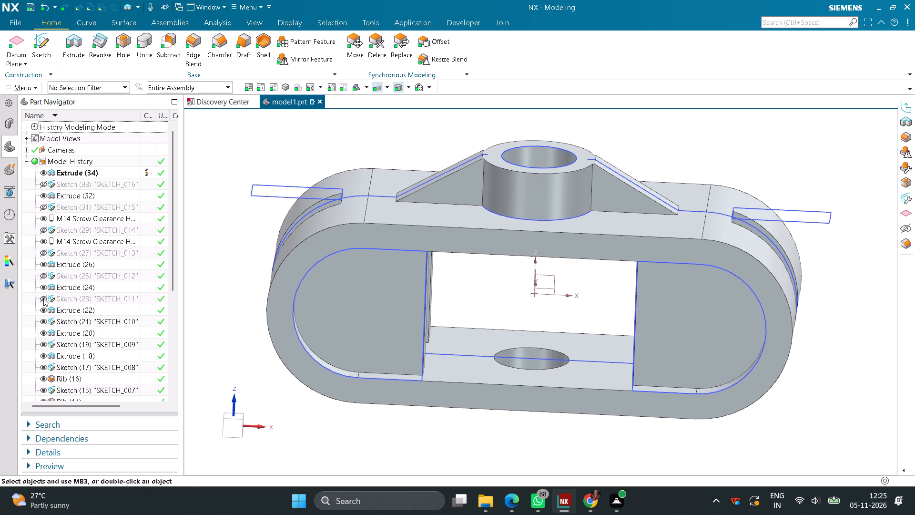
click(42, 321)
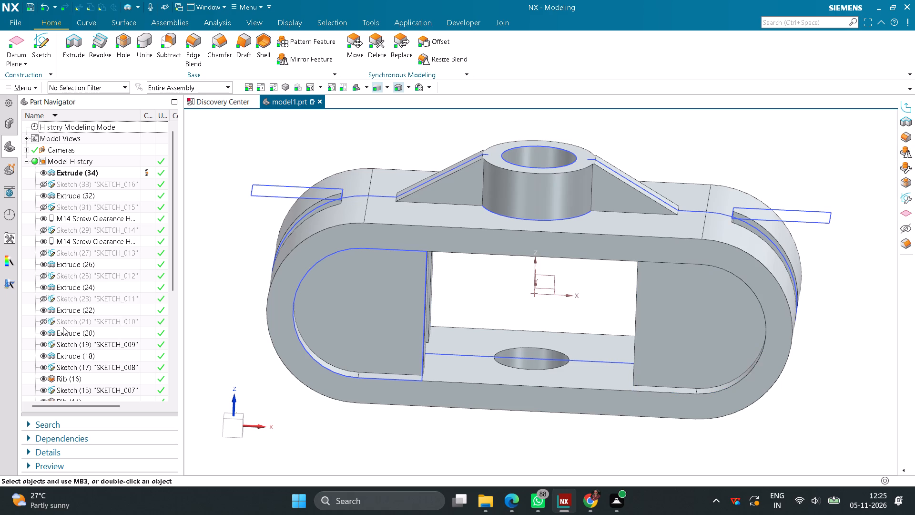
click(43, 346)
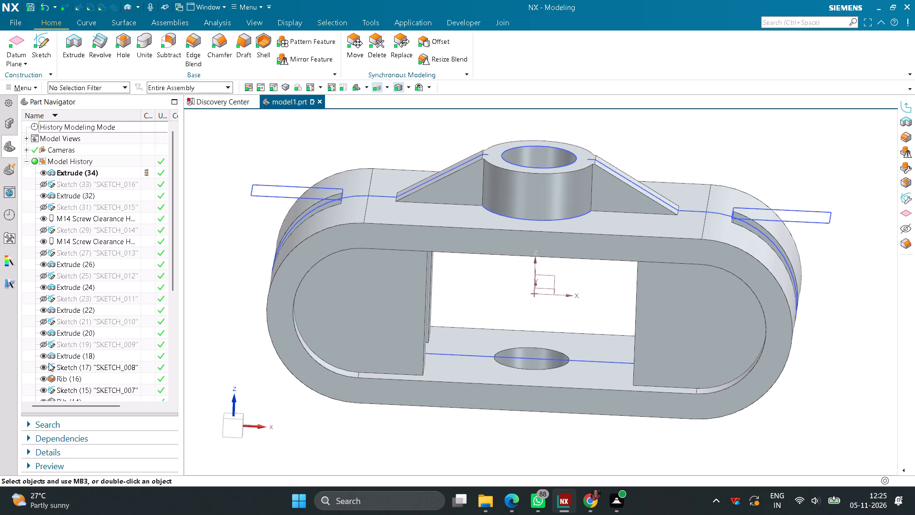
click(44, 368)
Hide SKETCH_007, SKETCH_006, SKETCH_005 and SKETCH_004 together with Datum Plane (8) in the model history.
scroll(58, 371, down, 1)
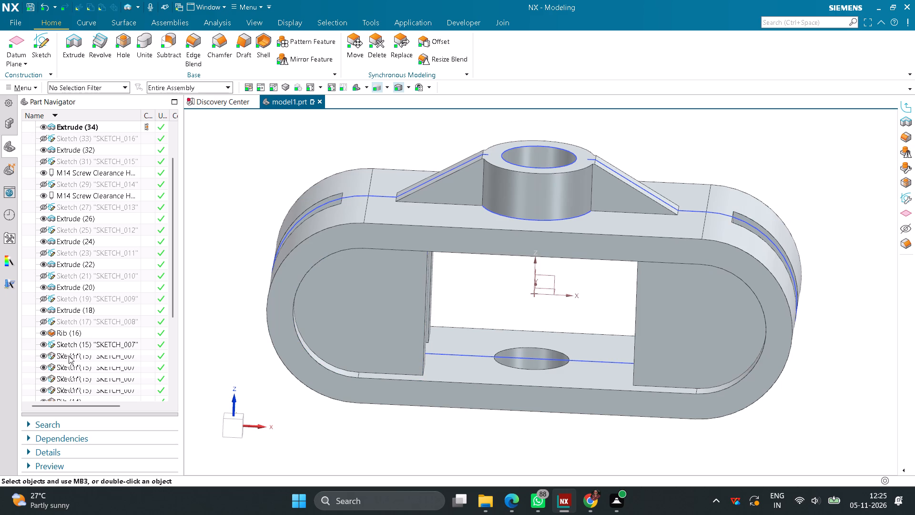
click(43, 277)
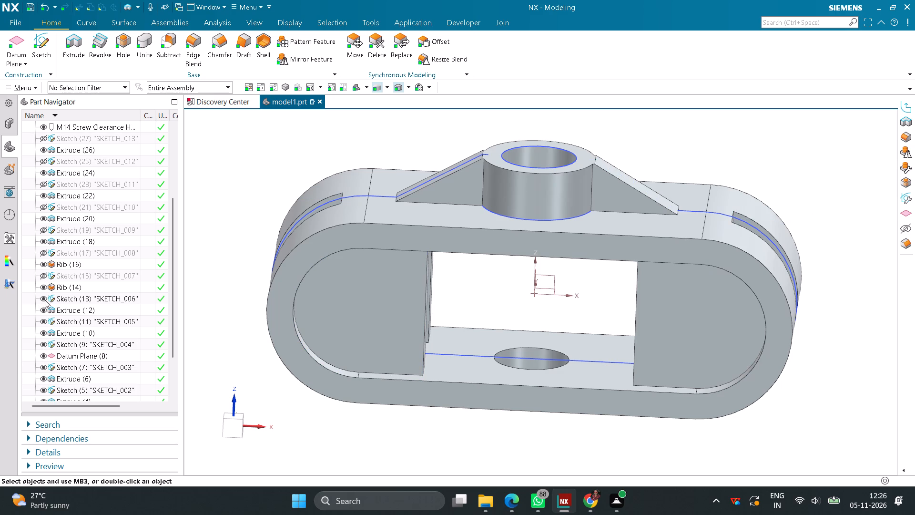
click(45, 300)
click(42, 322)
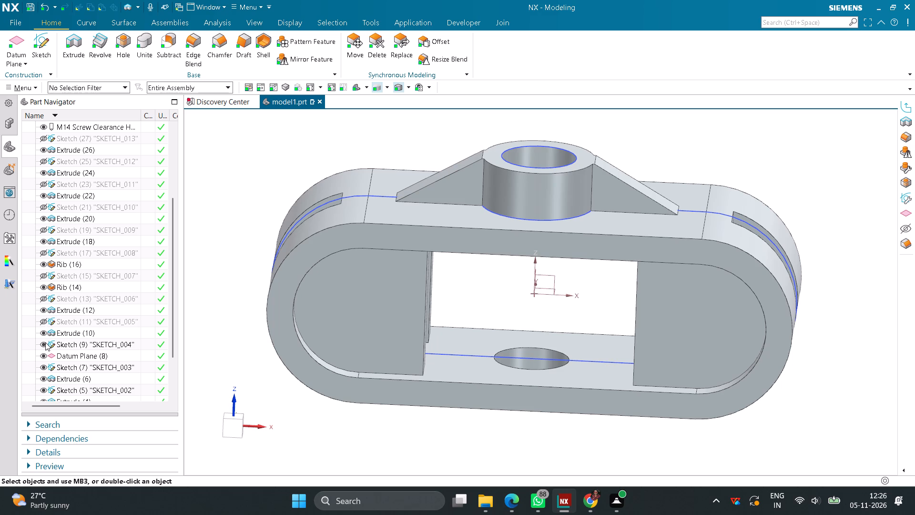
click(45, 342)
click(45, 357)
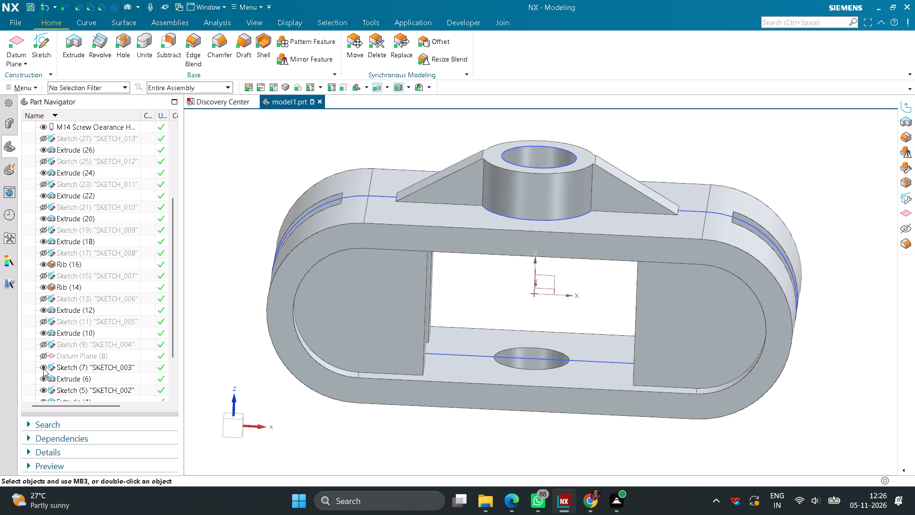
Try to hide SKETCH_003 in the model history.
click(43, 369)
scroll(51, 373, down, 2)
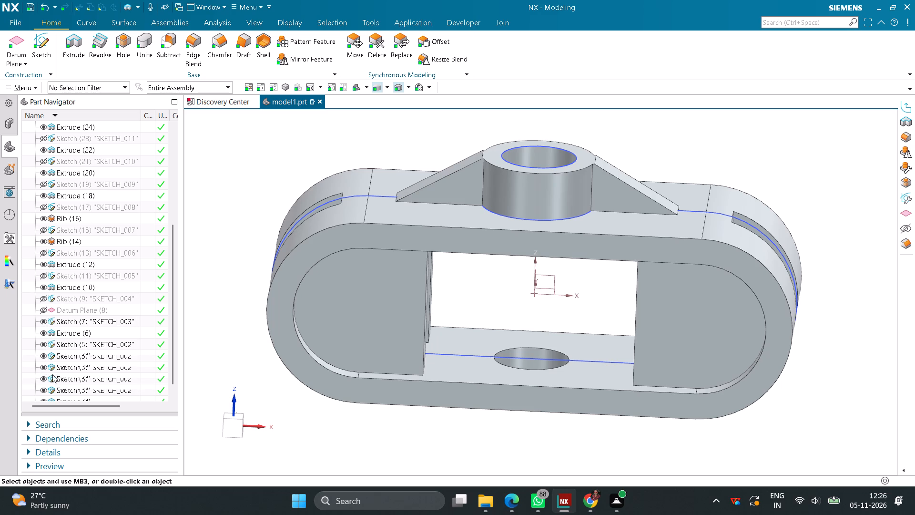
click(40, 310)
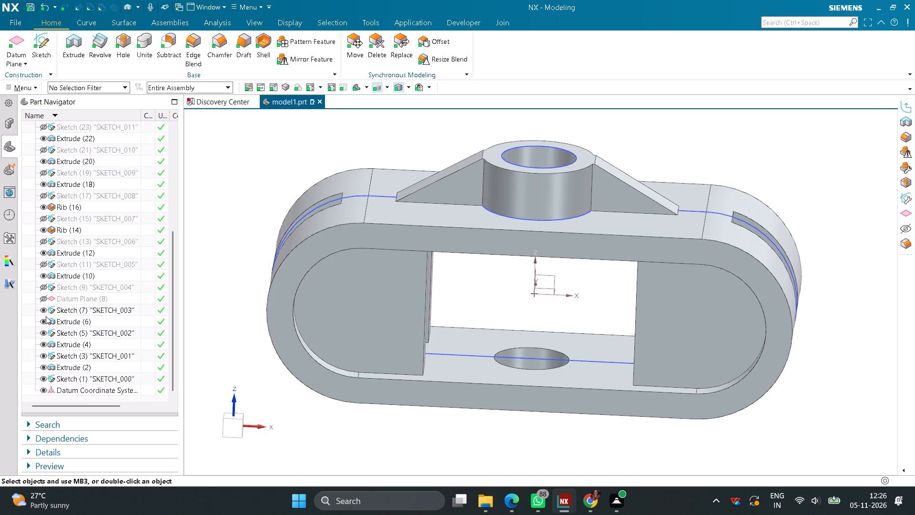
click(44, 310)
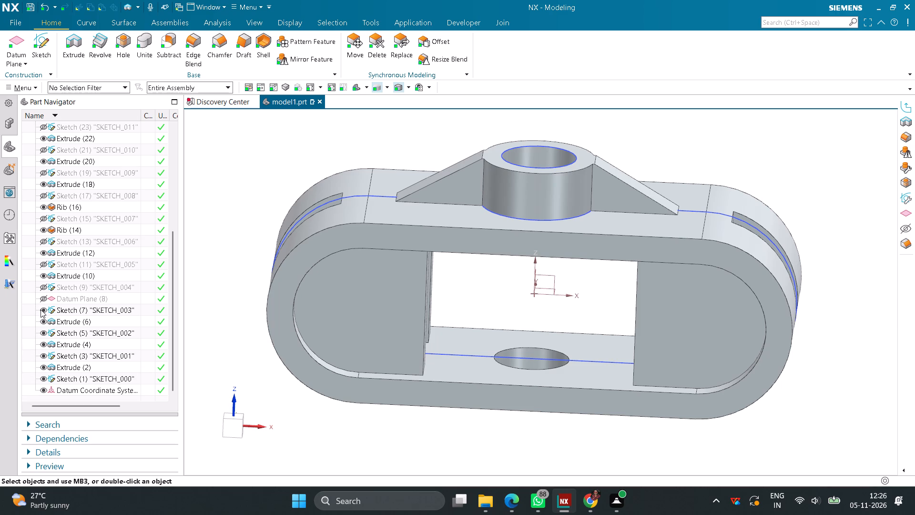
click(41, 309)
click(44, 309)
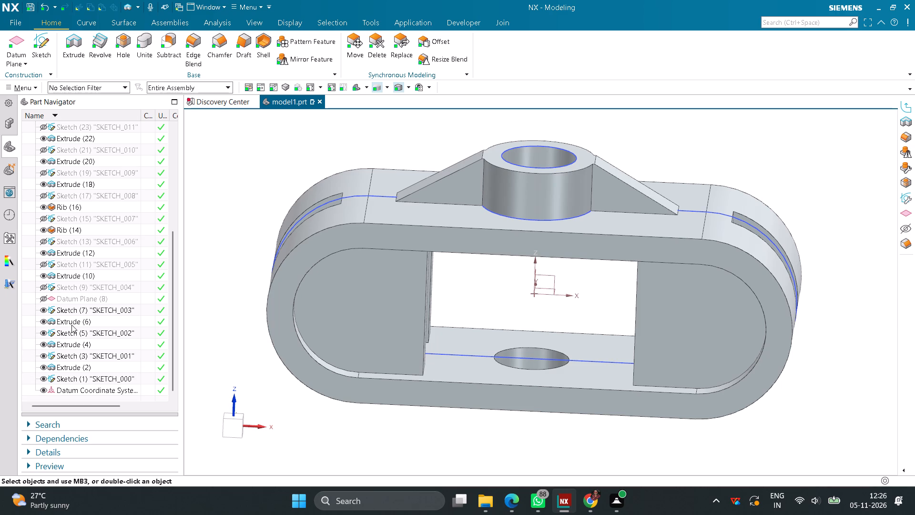
Hide SKETCH_002, SKETCH_001, SKETCH_000 and the datum coordinate system so only the solid body is displayed.
click(44, 333)
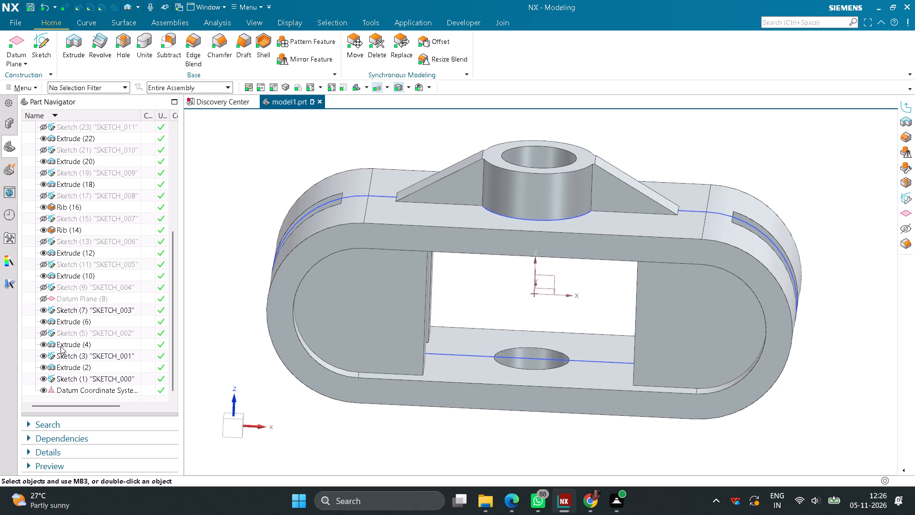
click(46, 357)
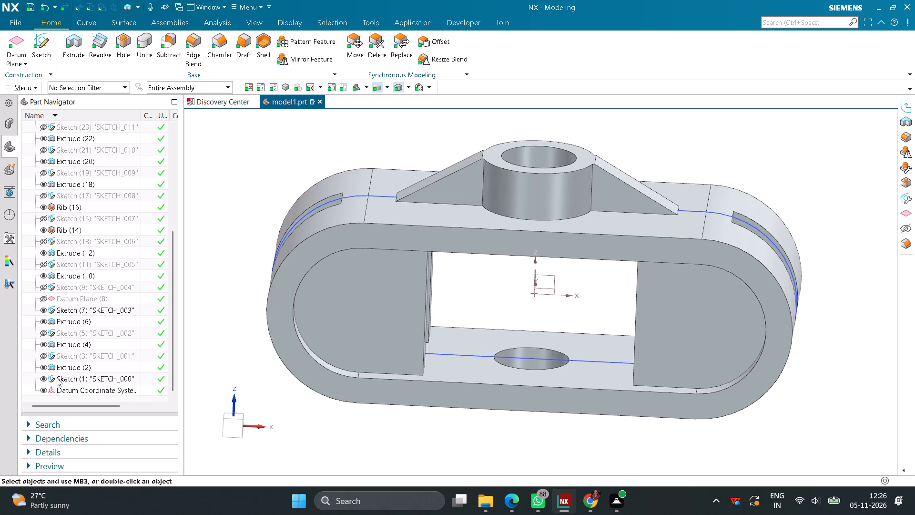
click(45, 379)
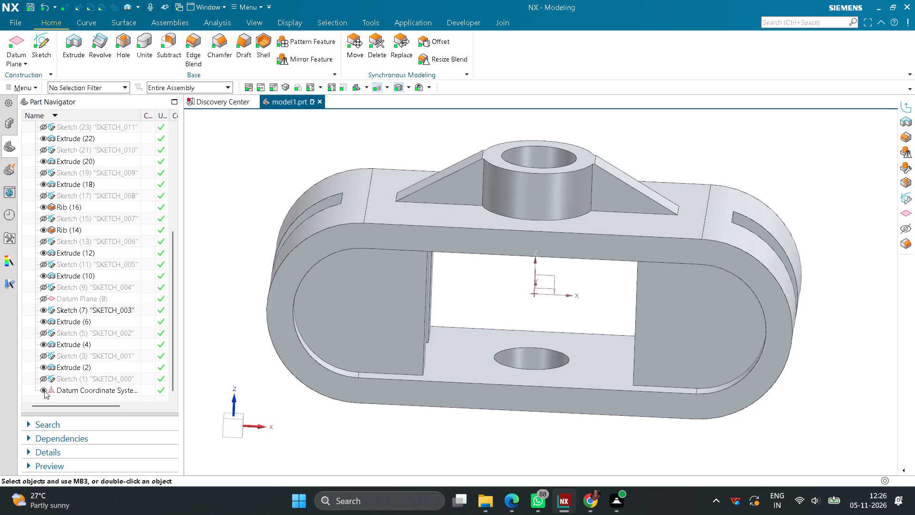
click(44, 391)
scroll(275, 346, down, 2)
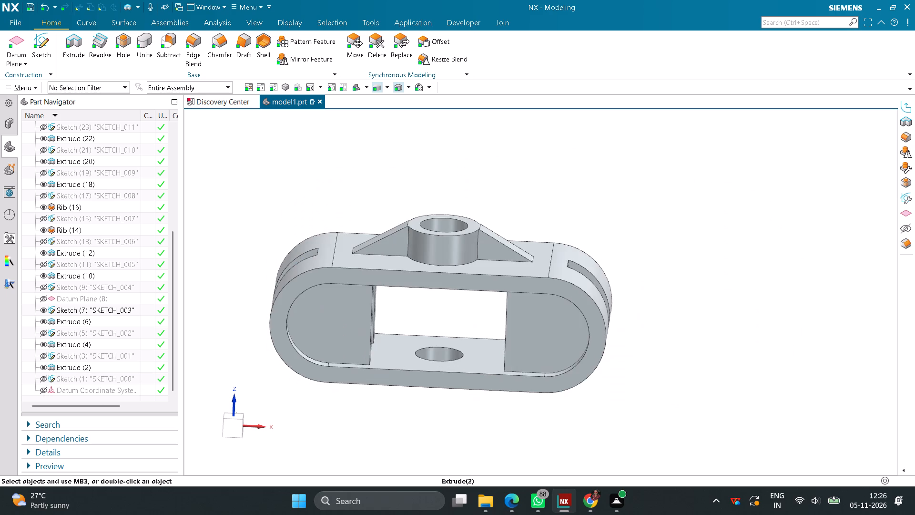
Change the display colour of the whole solid body to dark teal using Edit Object Display.
middle_drag(471, 439, 454, 412)
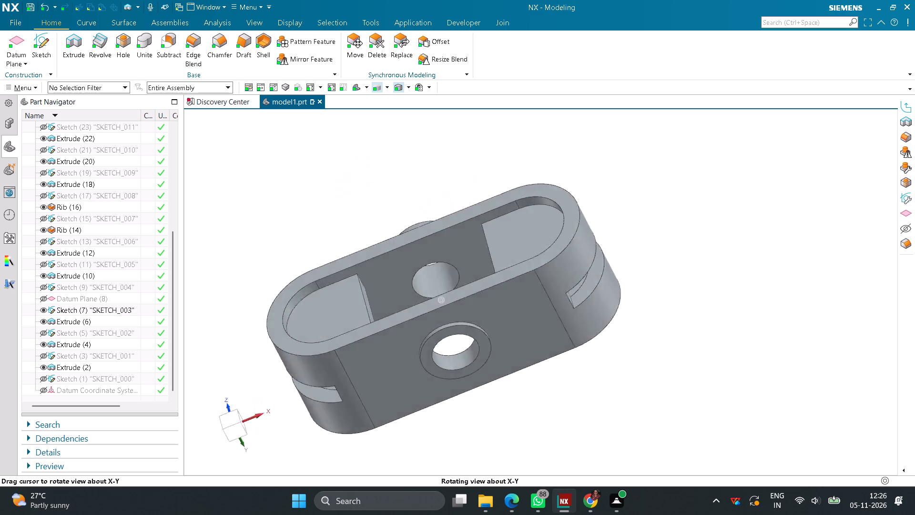
middle_drag(454, 412, 451, 453)
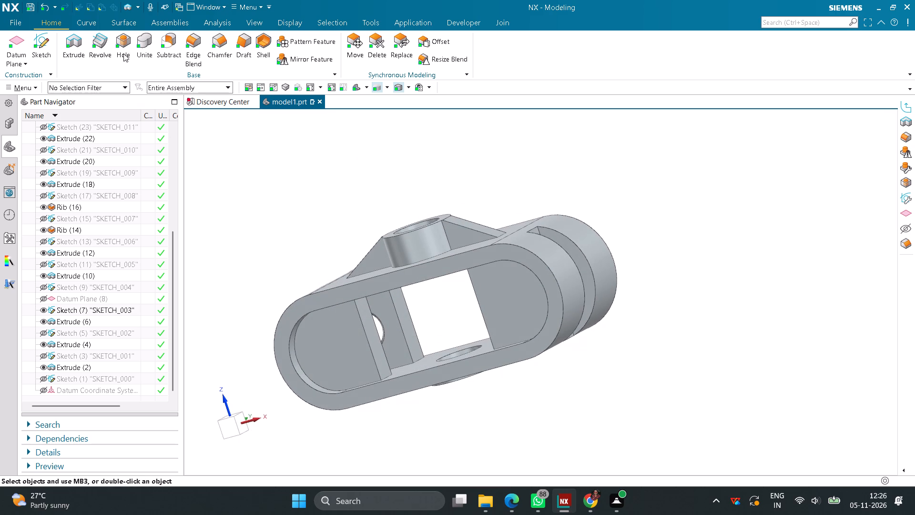
click(293, 24)
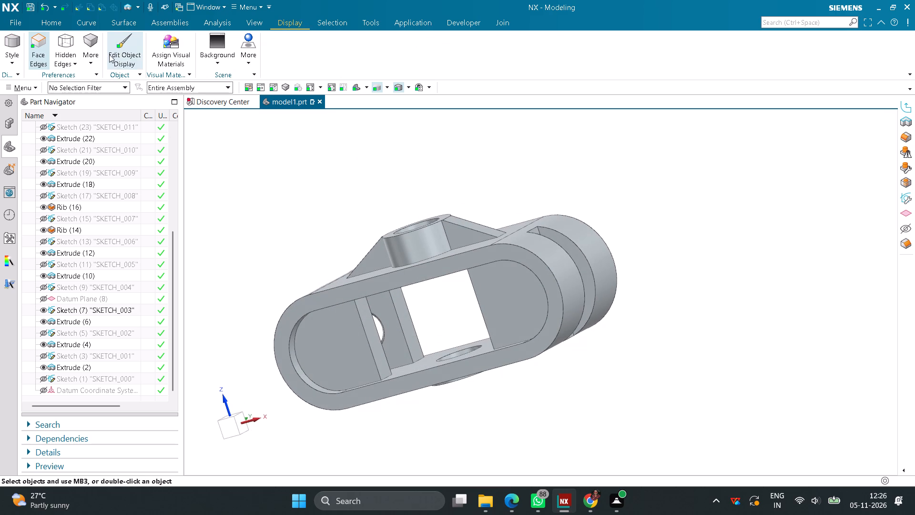
click(122, 53)
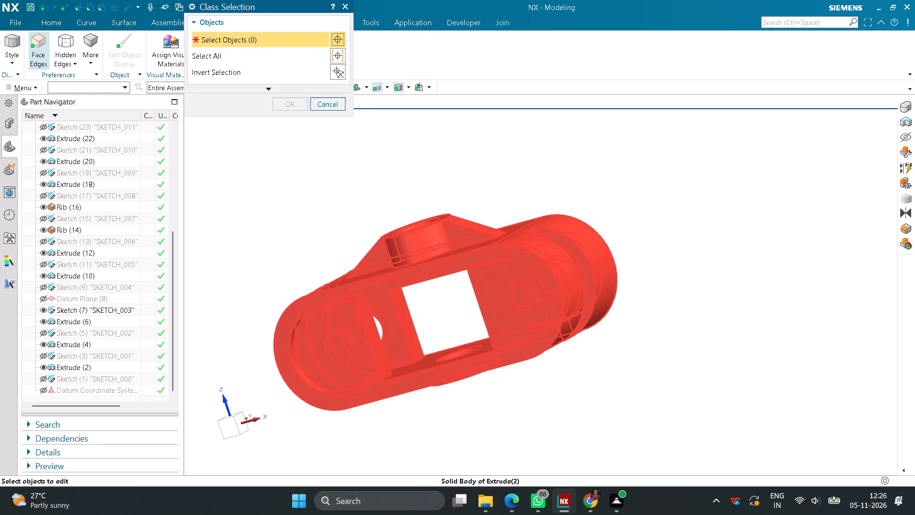
click(317, 340)
click(300, 104)
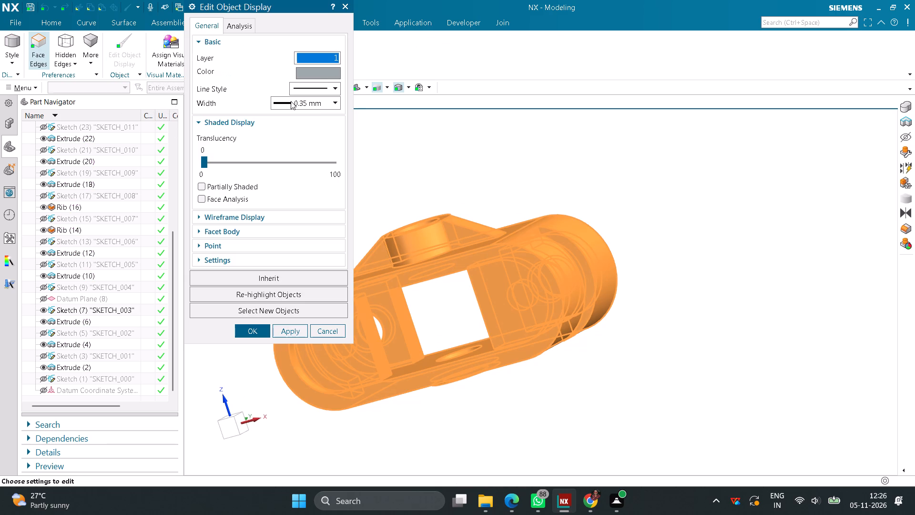
click(315, 76)
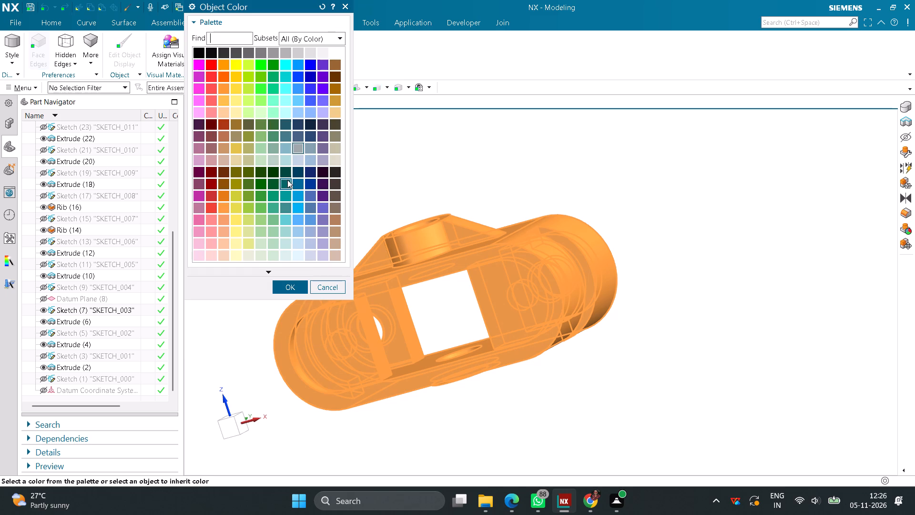
click(286, 180)
click(295, 286)
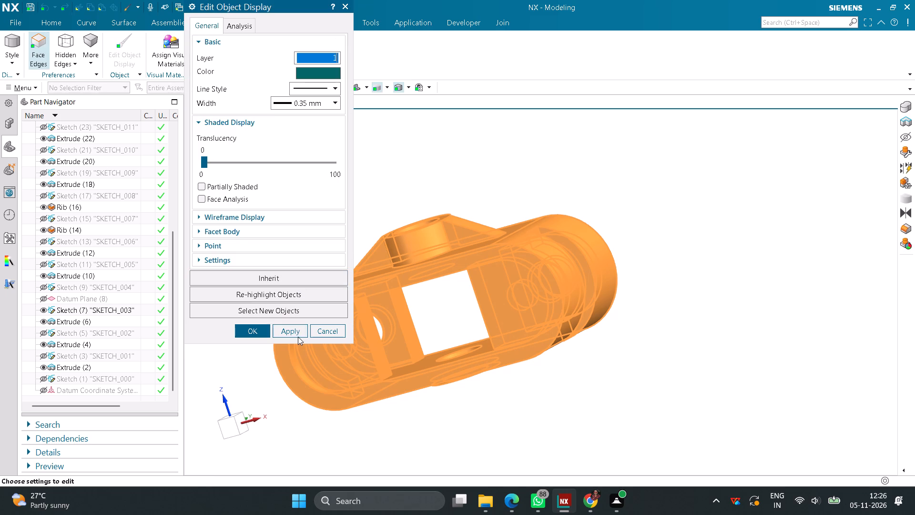
click(298, 337)
click(266, 331)
Save the part as model1.prt in the internship folder.
middle_drag(275, 270, 395, 288)
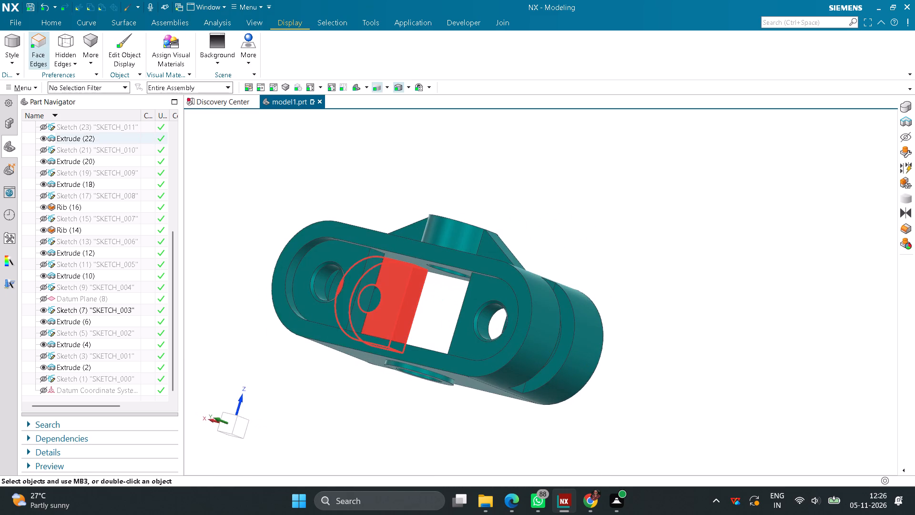
middle_drag(359, 196, 353, 213)
click(22, 23)
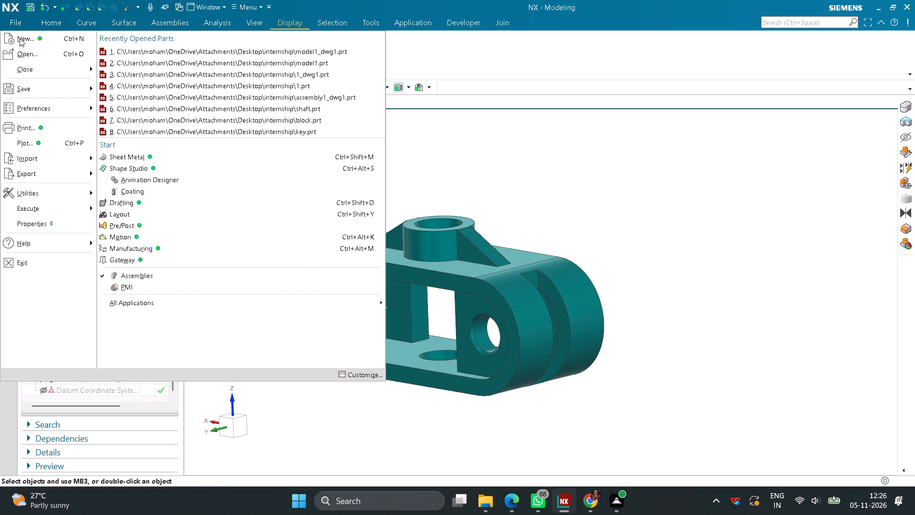
click(59, 94)
click(144, 50)
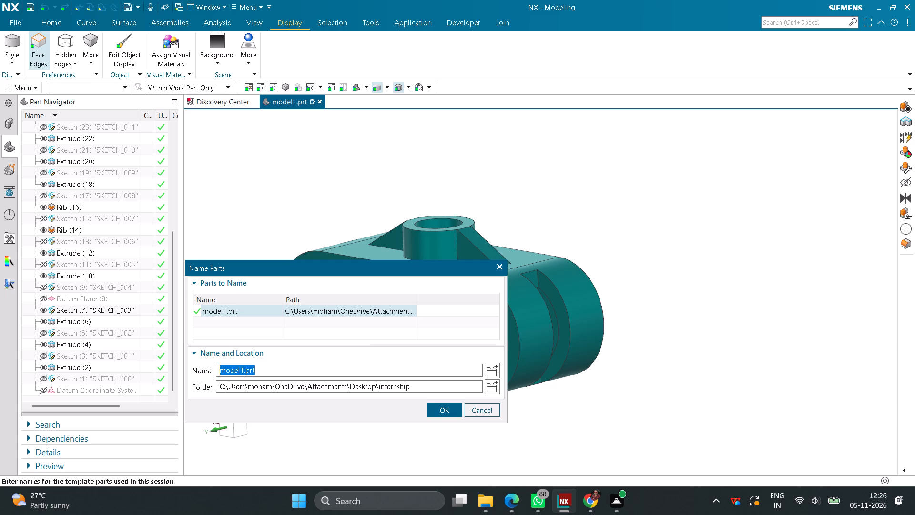
click(437, 410)
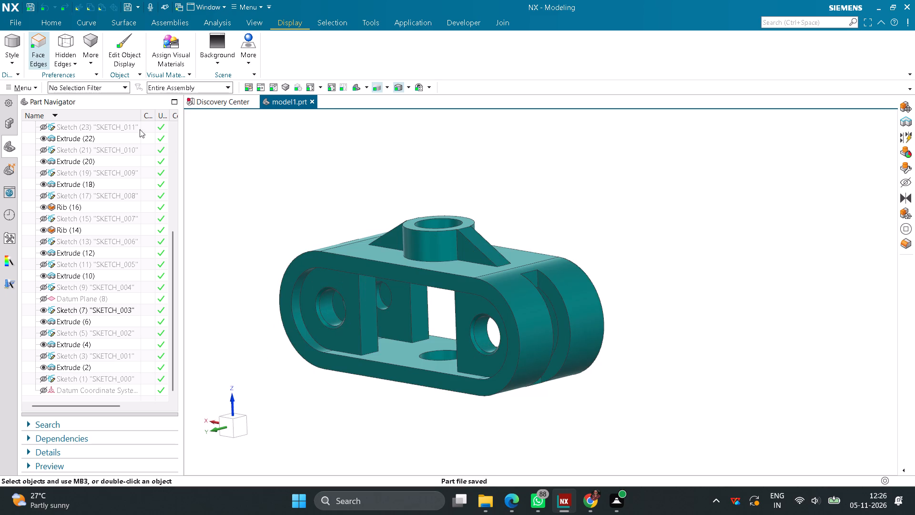
Save the part again with Save As, keeping the file name model1 and the internship folder.
click(16, 25)
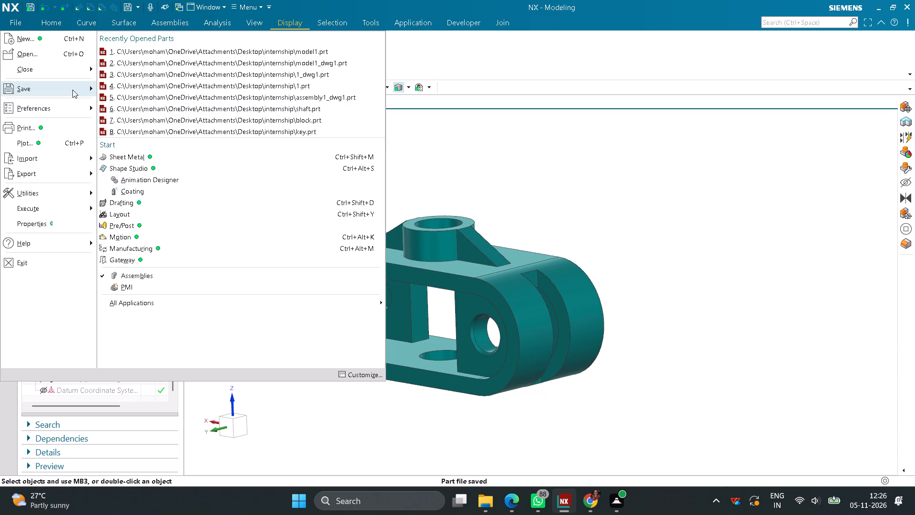
click(72, 90)
click(143, 112)
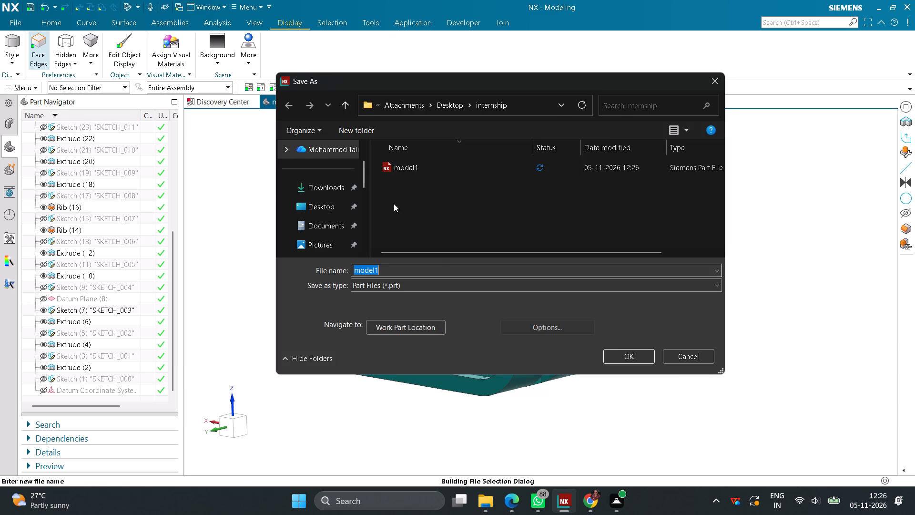
click(415, 286)
click(384, 307)
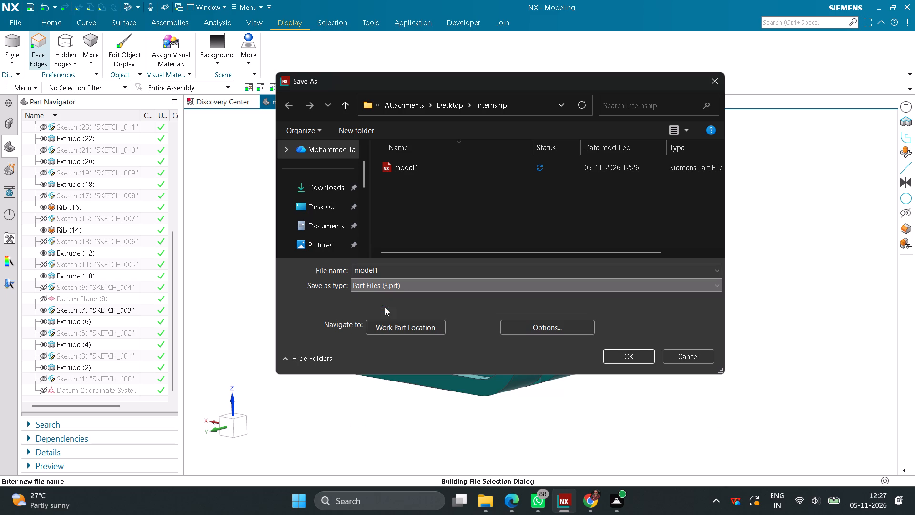
click(623, 362)
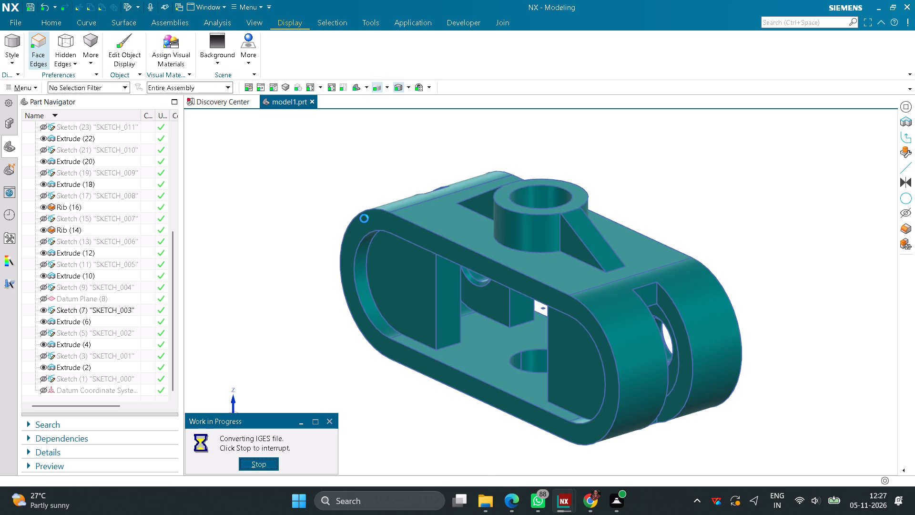
Create a drawing of model1 from the A2 - Size template in millimetres, named model1_dwg1.prt.
click(20, 20)
click(34, 42)
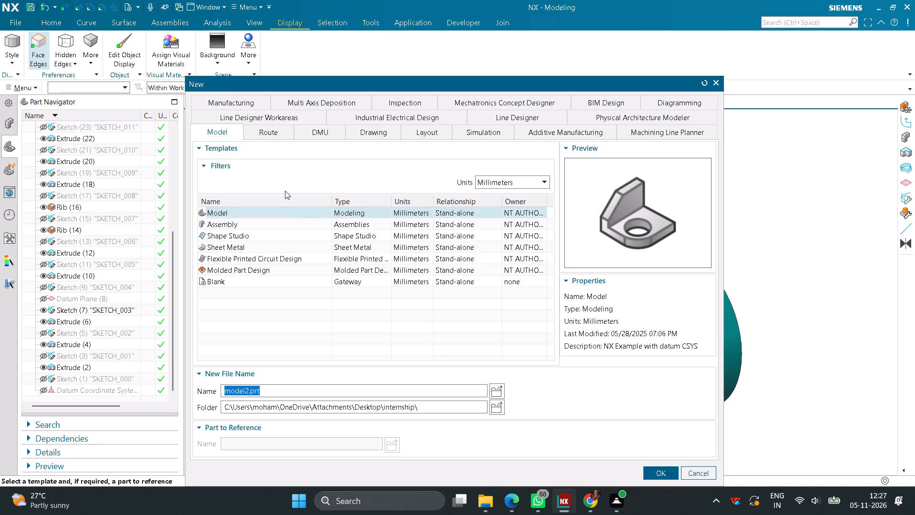
click(369, 138)
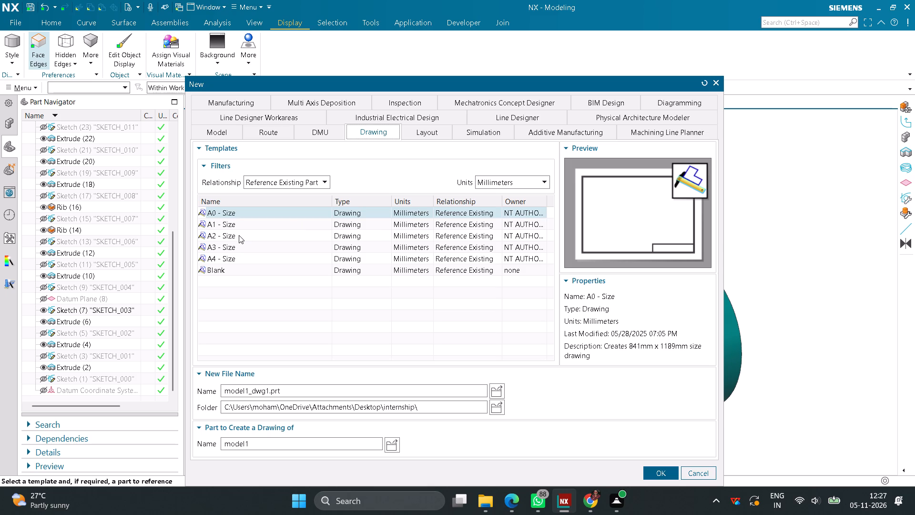
click(235, 236)
click(667, 474)
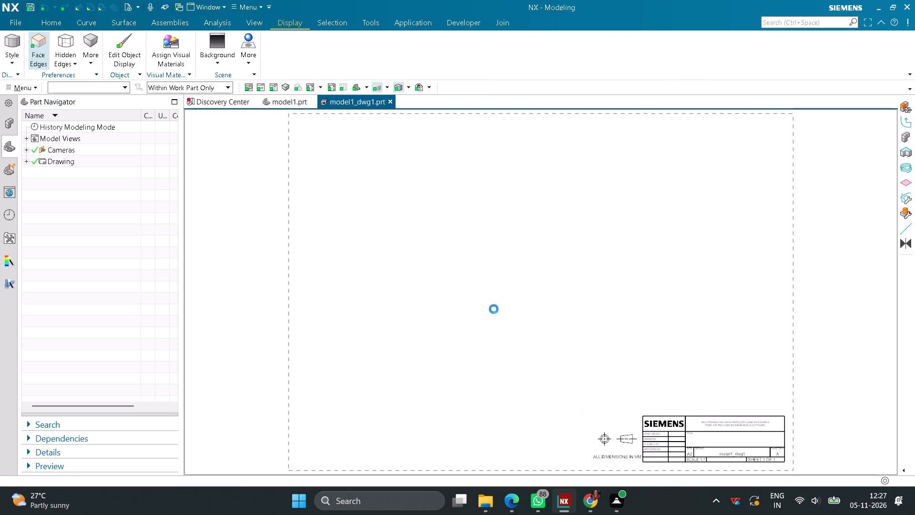
click(398, 171)
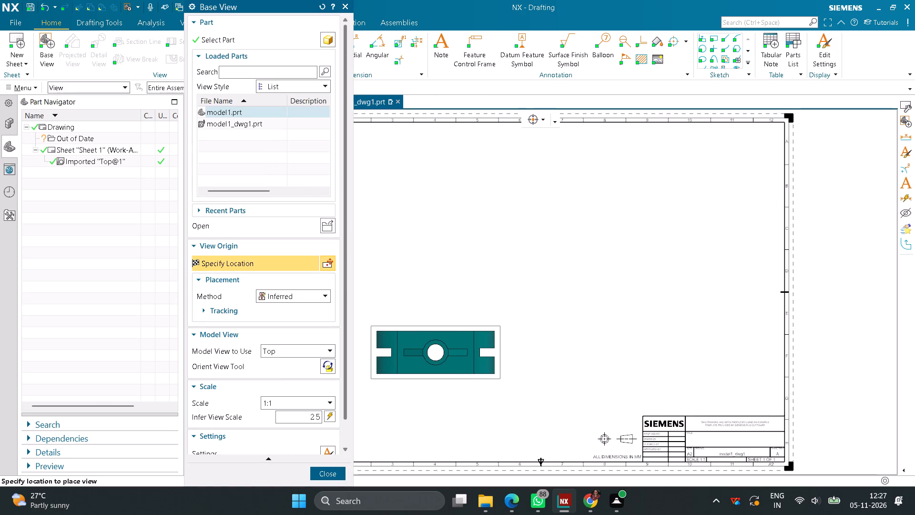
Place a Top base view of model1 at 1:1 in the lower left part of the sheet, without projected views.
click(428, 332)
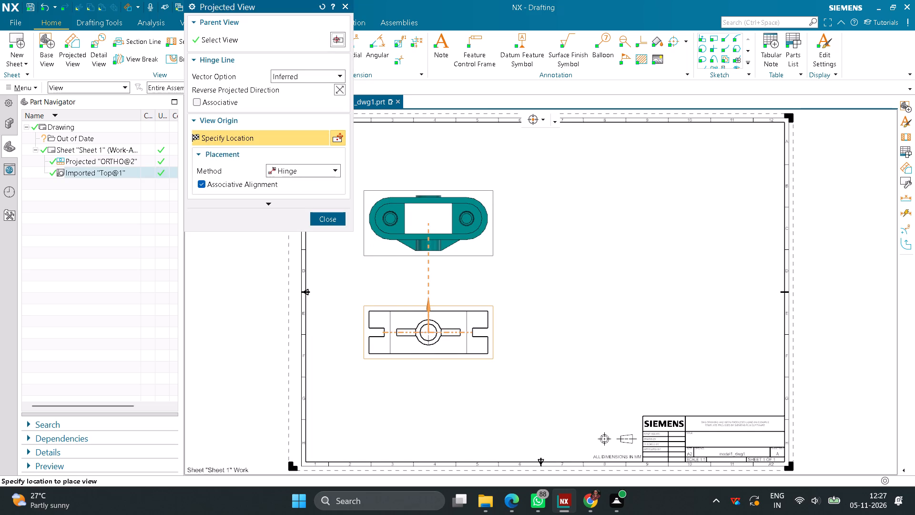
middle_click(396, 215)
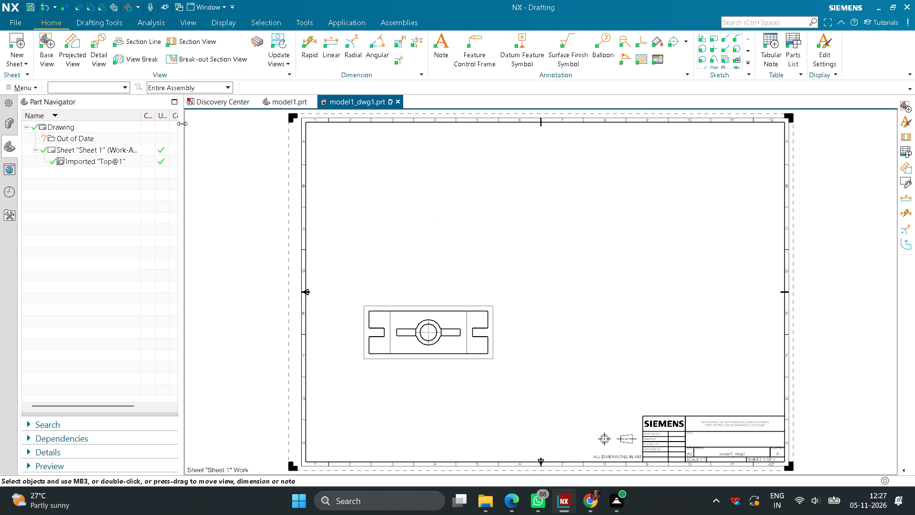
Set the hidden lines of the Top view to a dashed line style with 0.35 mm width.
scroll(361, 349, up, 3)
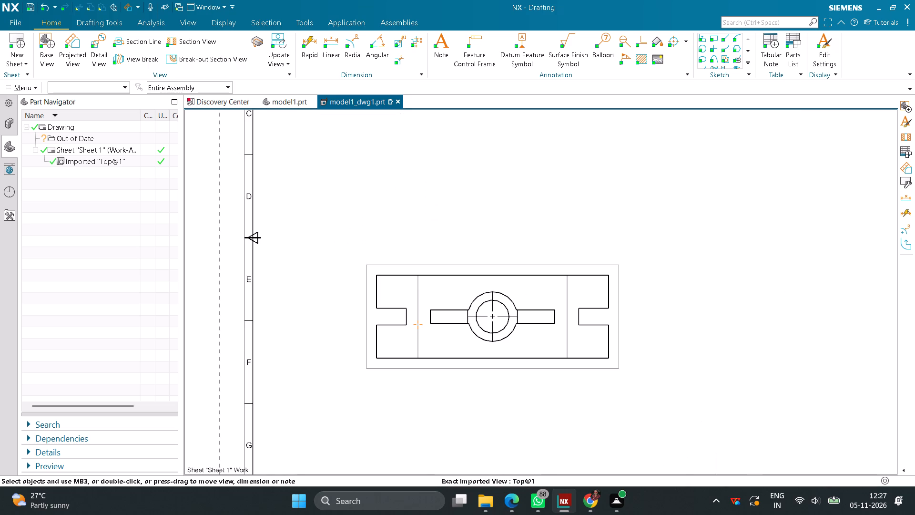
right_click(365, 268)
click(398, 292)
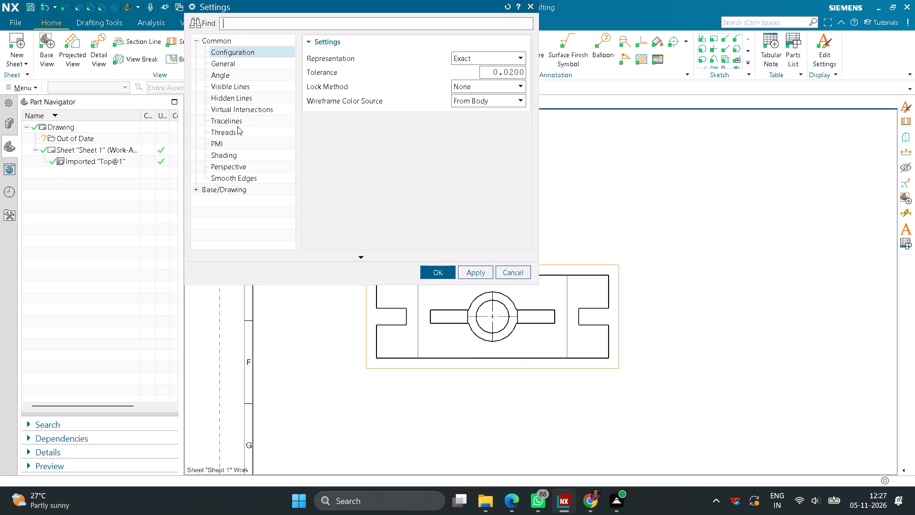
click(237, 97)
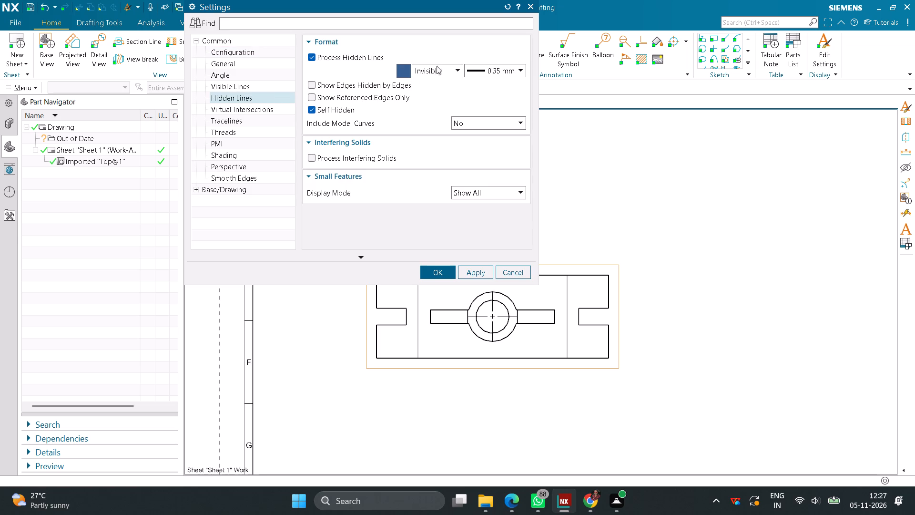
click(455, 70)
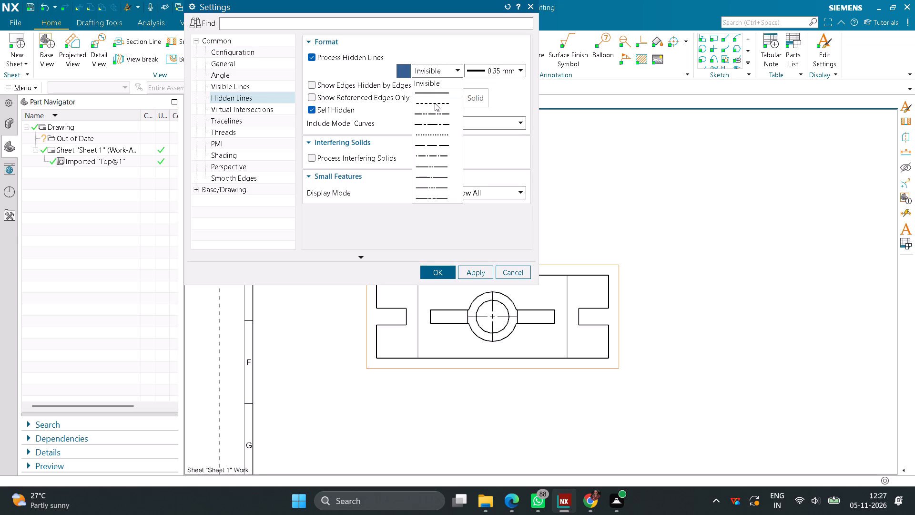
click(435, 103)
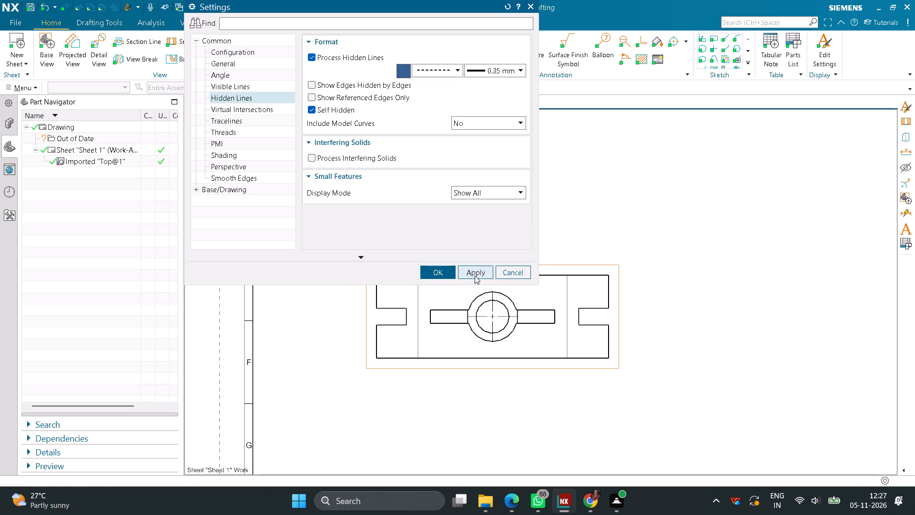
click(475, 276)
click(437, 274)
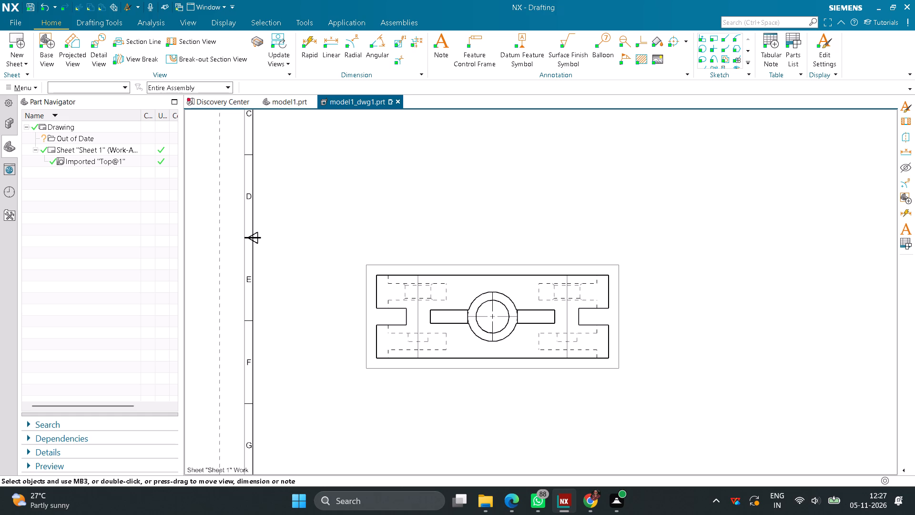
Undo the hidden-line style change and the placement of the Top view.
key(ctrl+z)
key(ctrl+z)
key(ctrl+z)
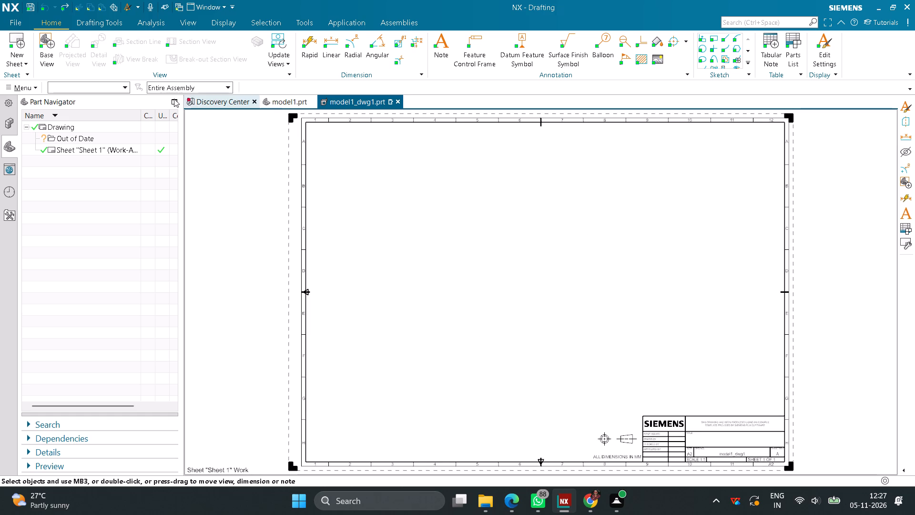
Place a Bottom base view of model1 at 1:1 in the lower left part of the sheet.
click(50, 47)
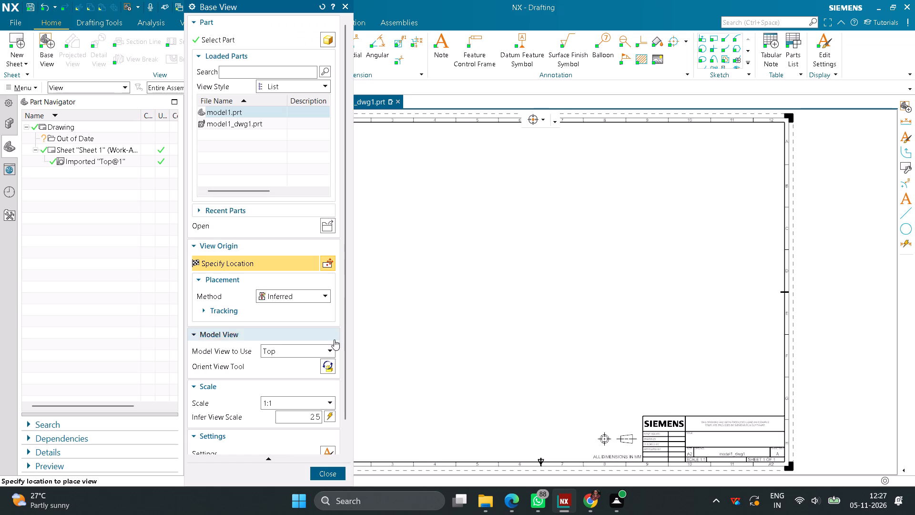
click(326, 350)
click(296, 405)
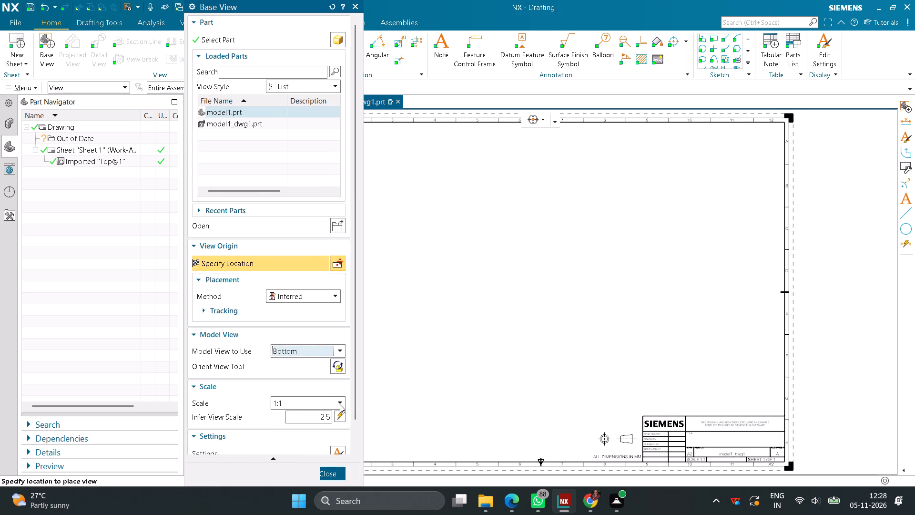
click(444, 340)
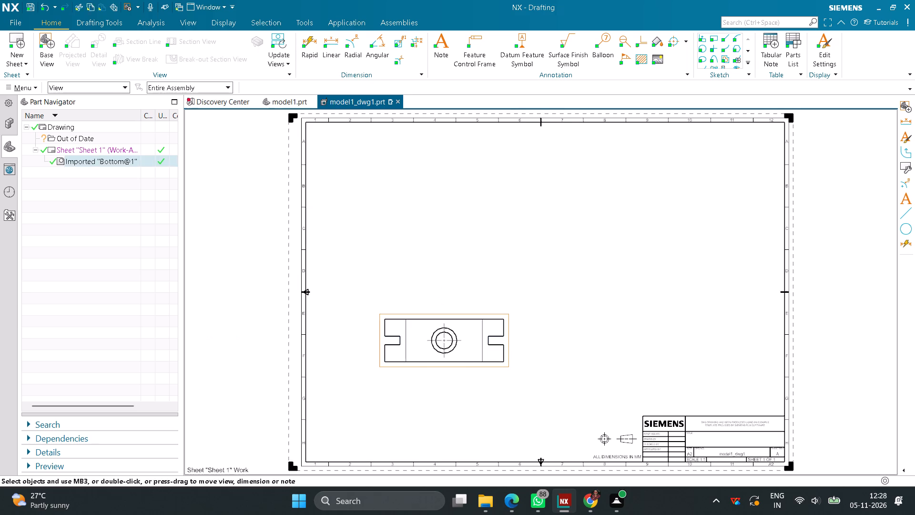
Project a view directly above the Bottom view, plus a side view to the right using that upper view as parent.
click(446, 206)
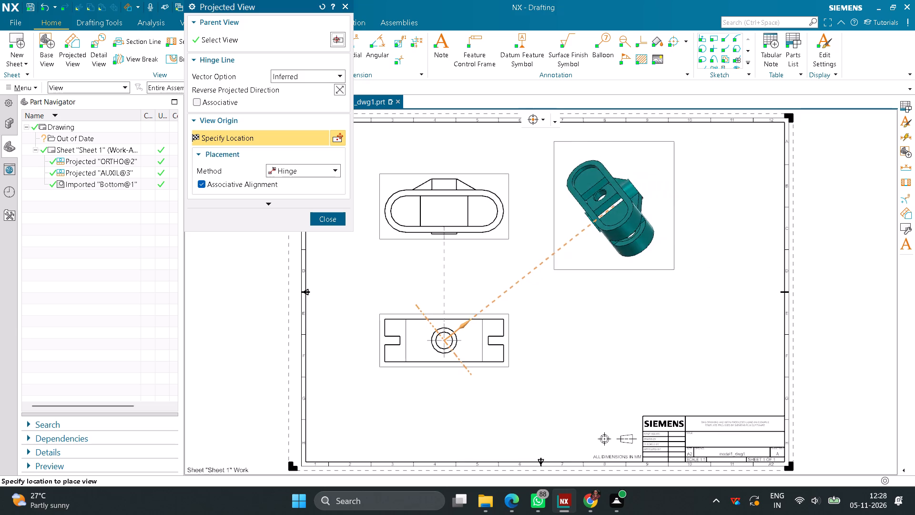
click(331, 44)
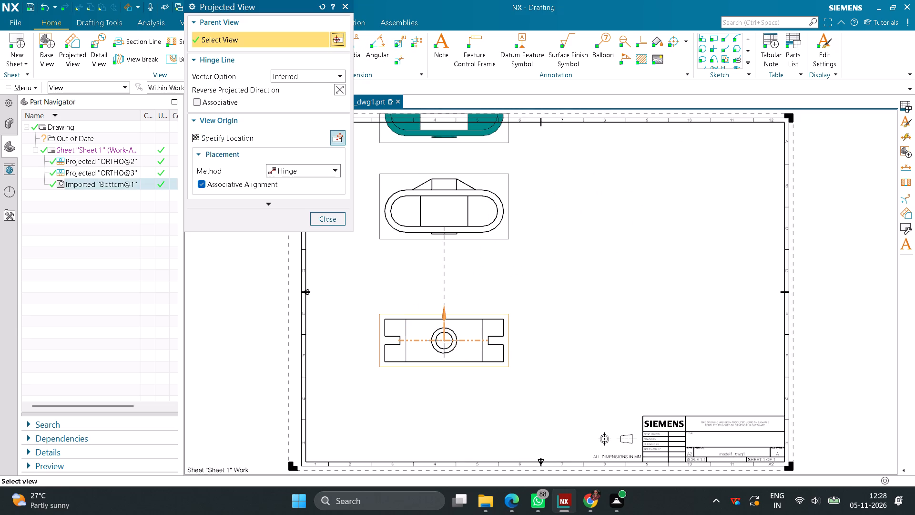
click(509, 183)
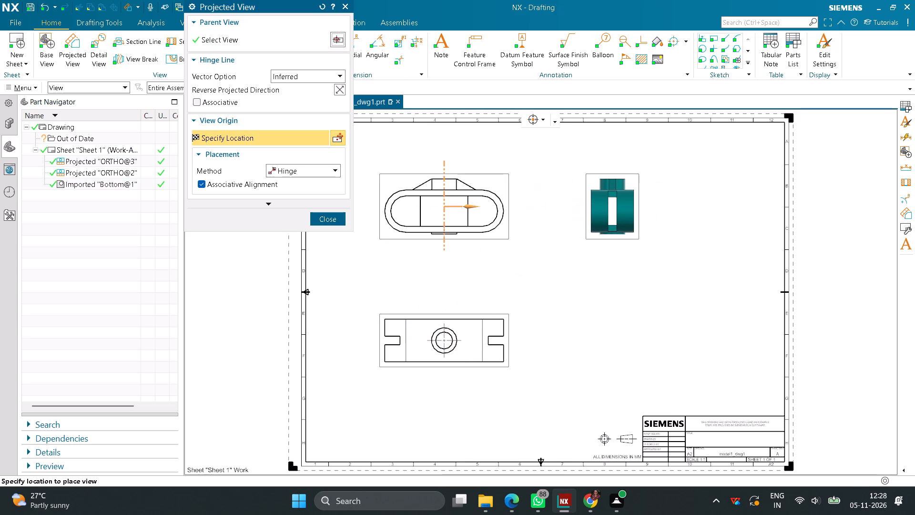
click(612, 193)
middle_click(618, 288)
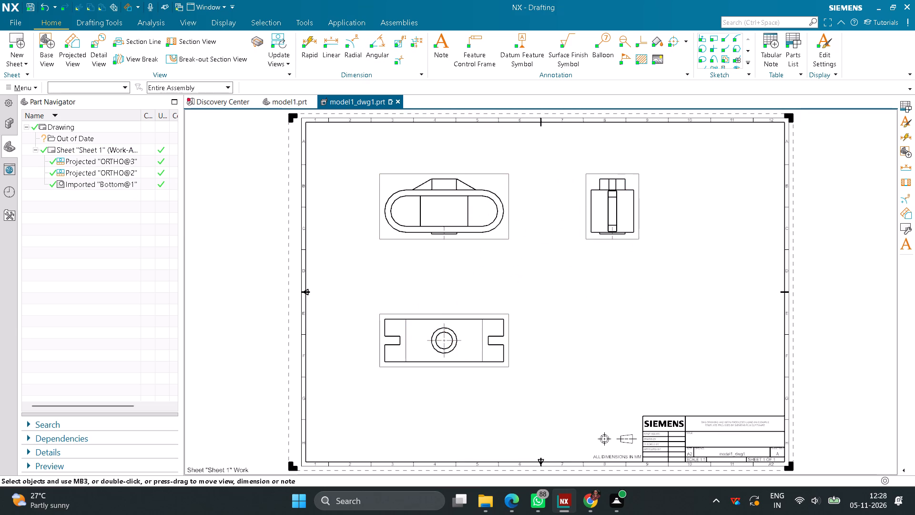
Start another base view of model1 on the sheet.
click(55, 43)
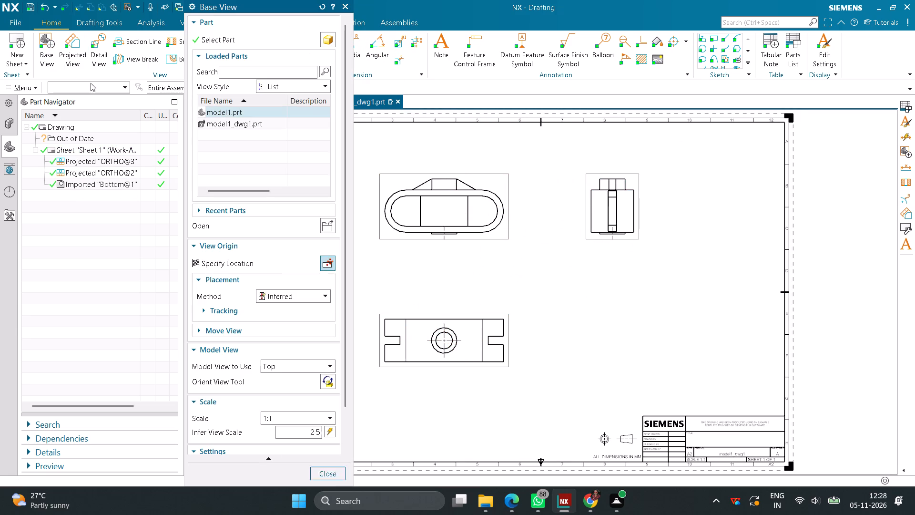
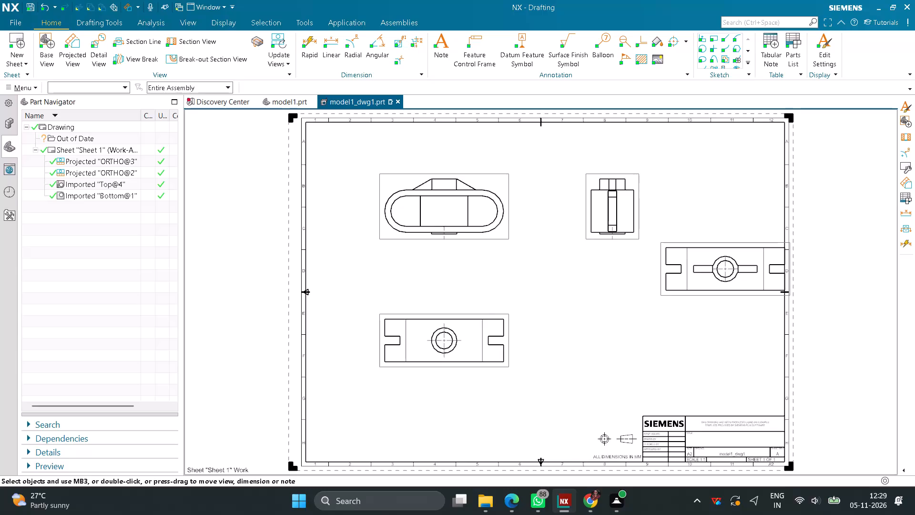
Undo the placement of the additional Top base view on the sheet.
key(ctrl+z)
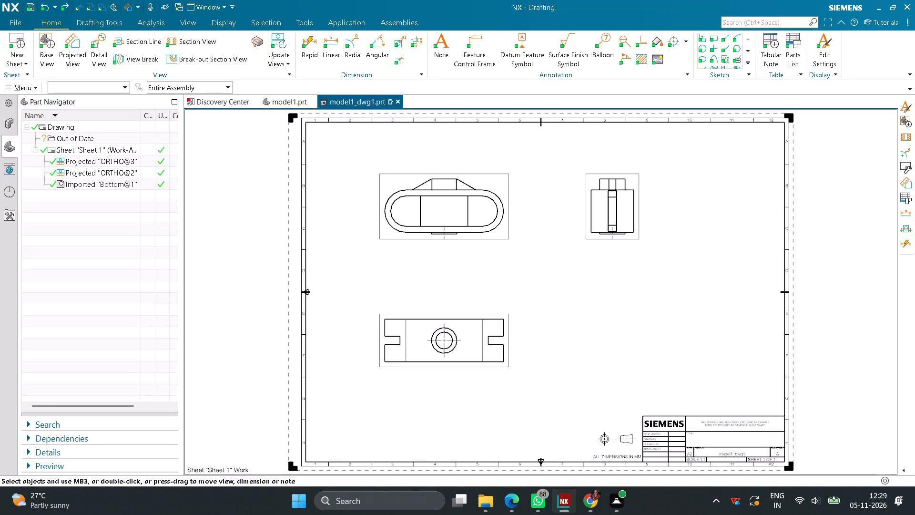
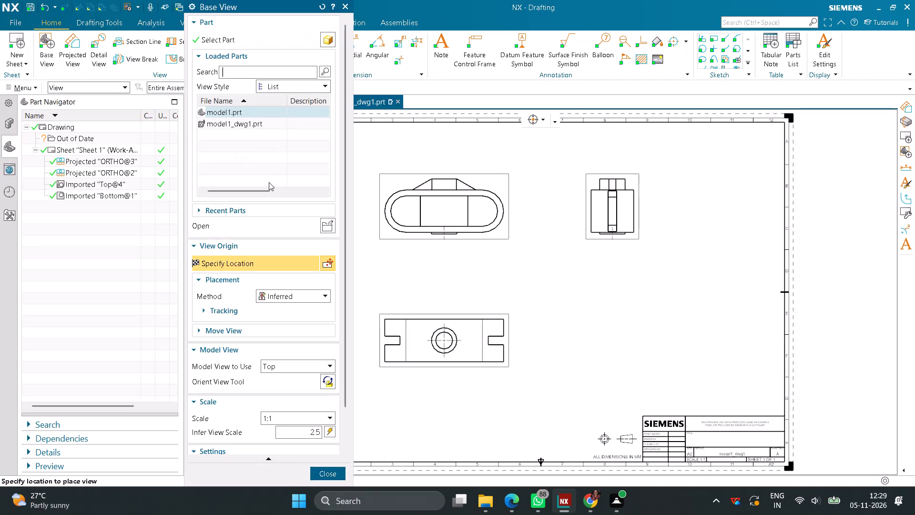
Place an Isometric base view of model1.prt at 1:1 scale in the open area beneath the side view.
click(328, 367)
click(285, 439)
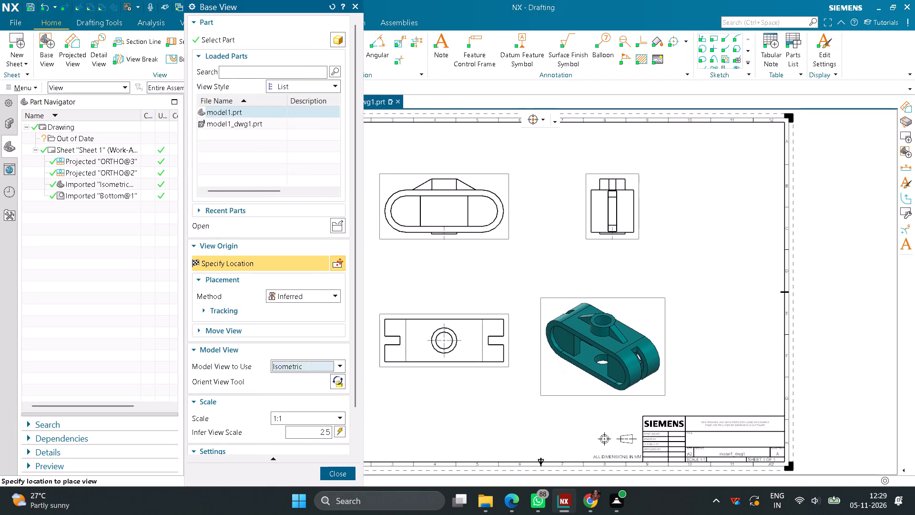
click(656, 332)
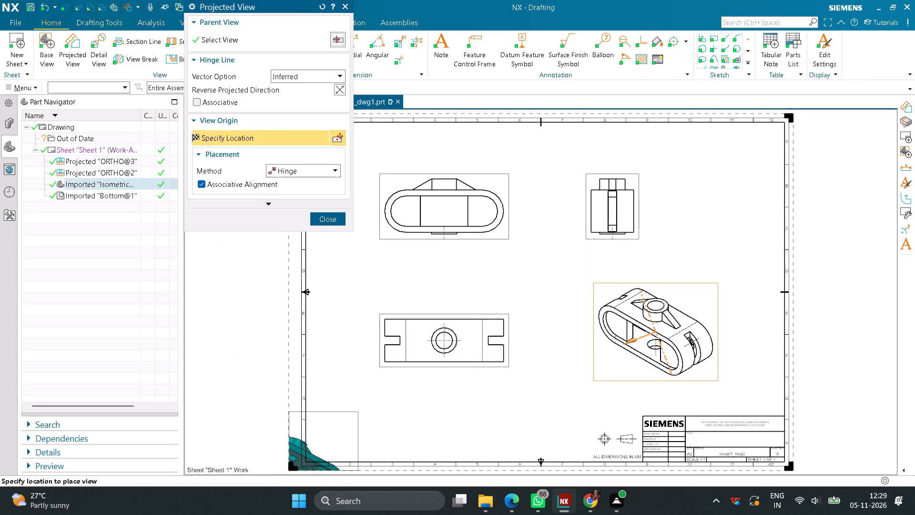
middle_click(539, 341)
Set the isometric view's rendering style to Fully Shaded.
right_click(596, 300)
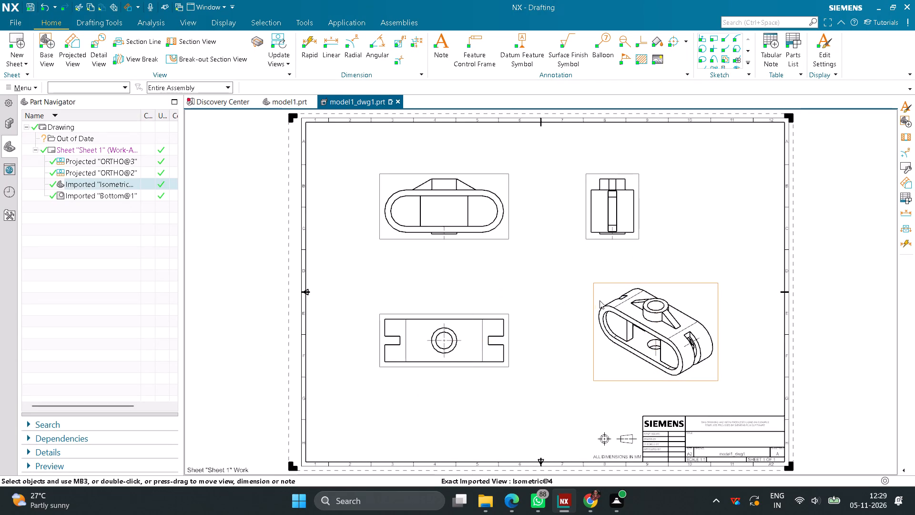
click(620, 140)
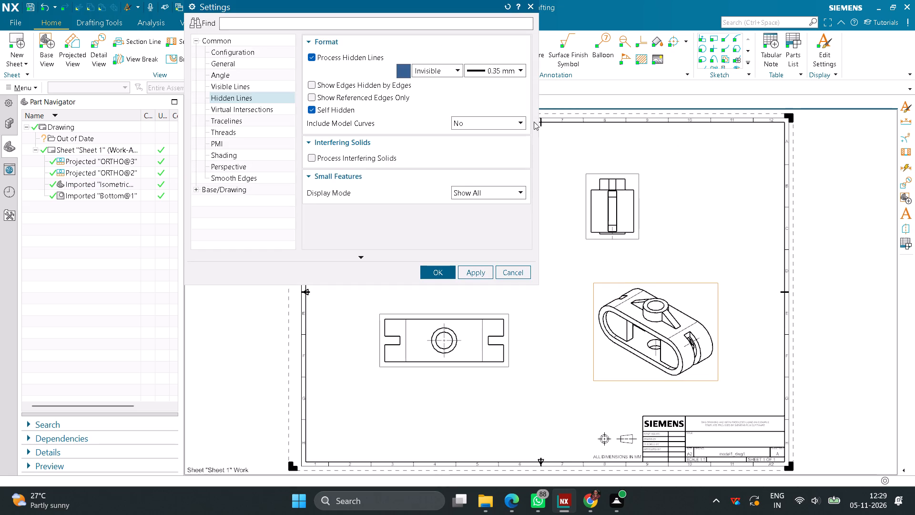
click(230, 155)
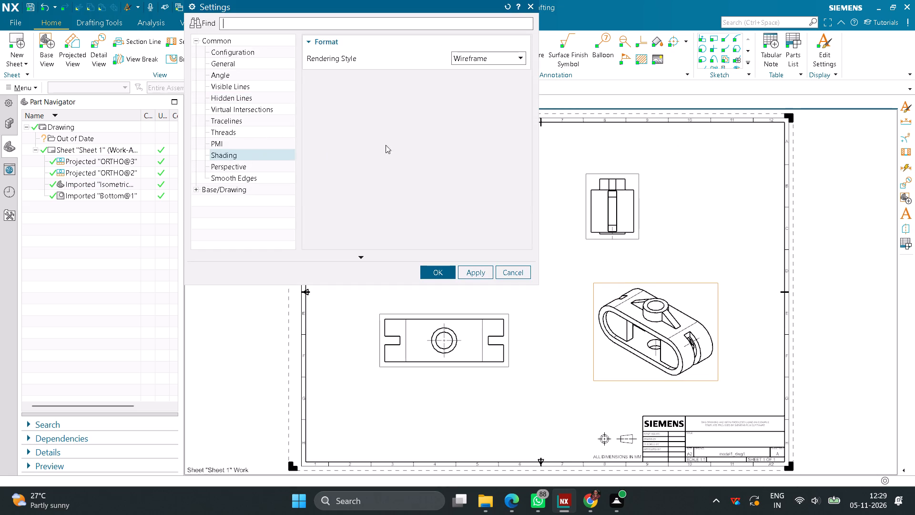
click(514, 53)
click(485, 74)
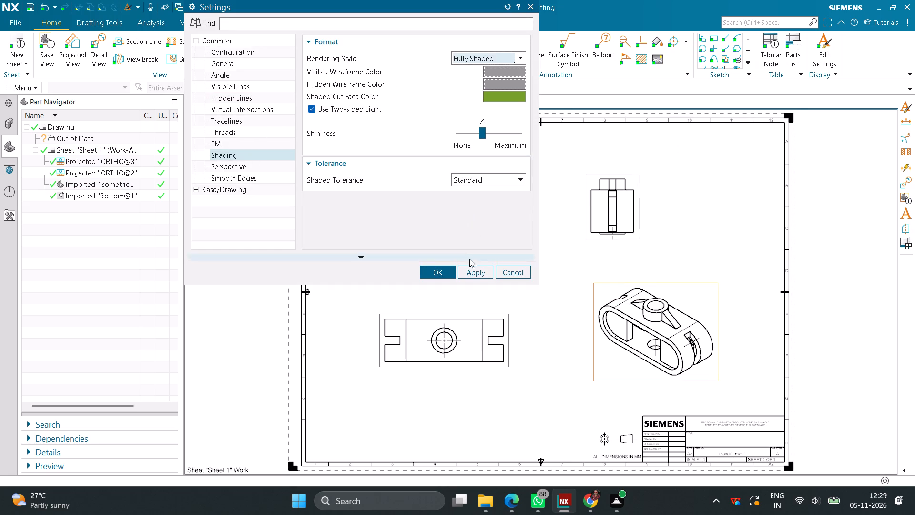
click(473, 269)
click(442, 273)
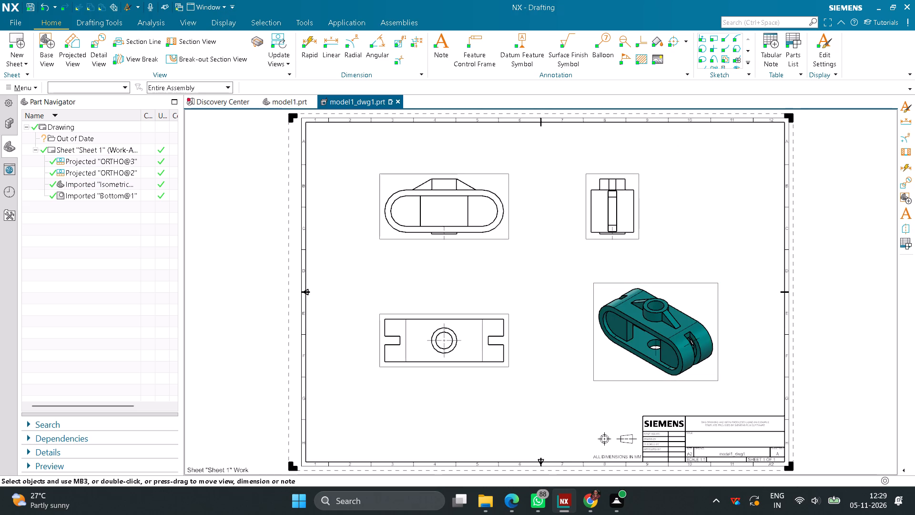
Show the hidden lines of the lower base view in the Dashed line font.
right_click(455, 315)
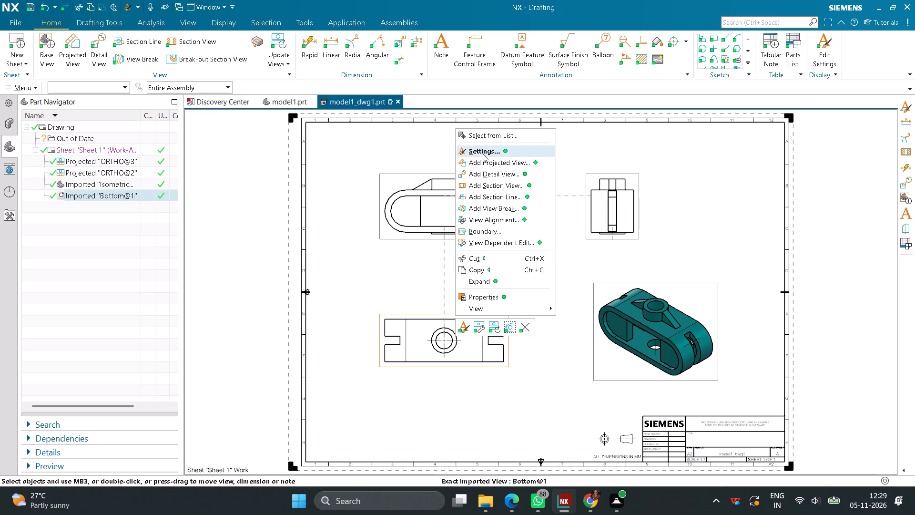
click(483, 153)
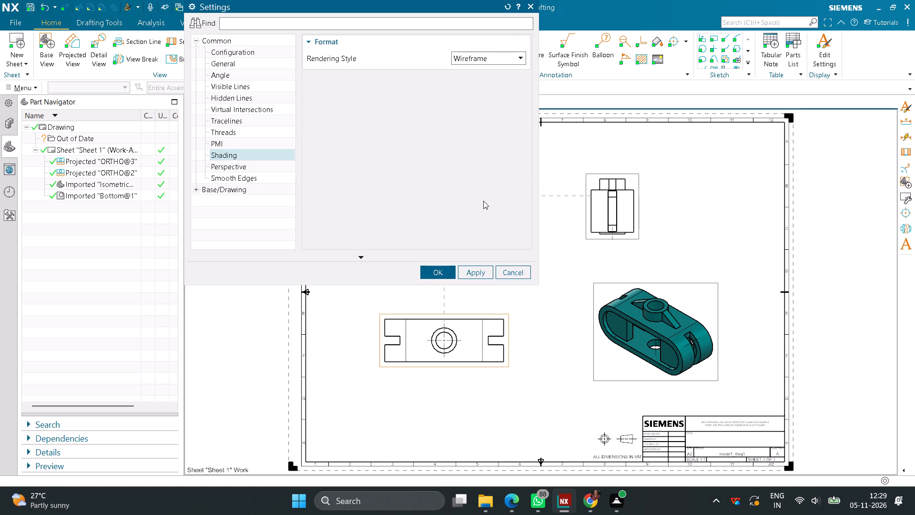
click(239, 102)
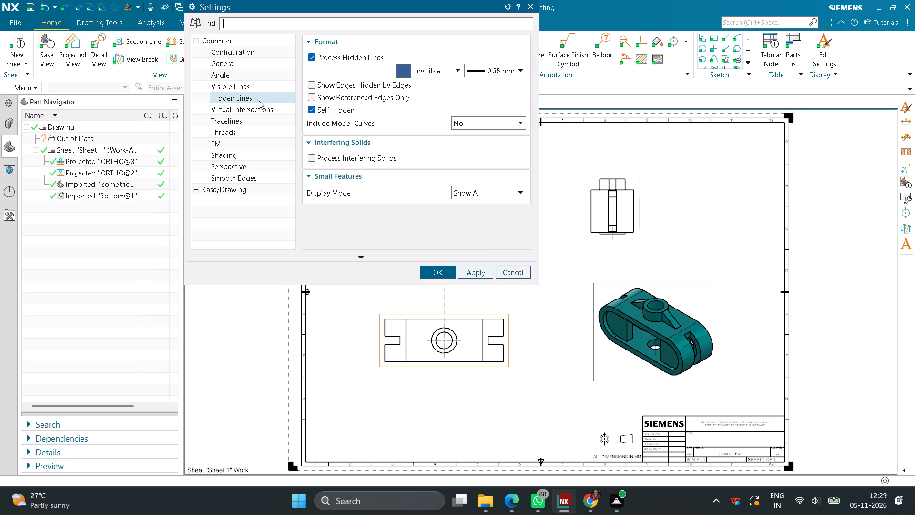
click(447, 71)
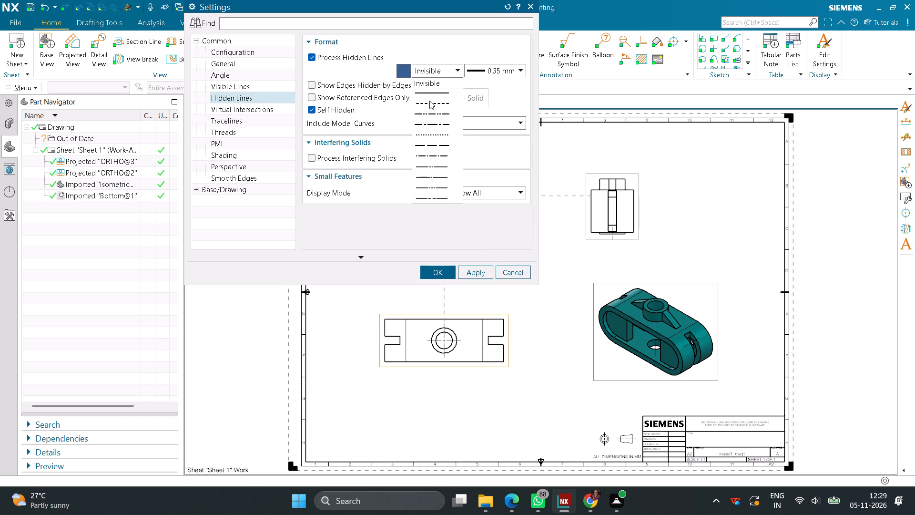
click(429, 102)
click(475, 270)
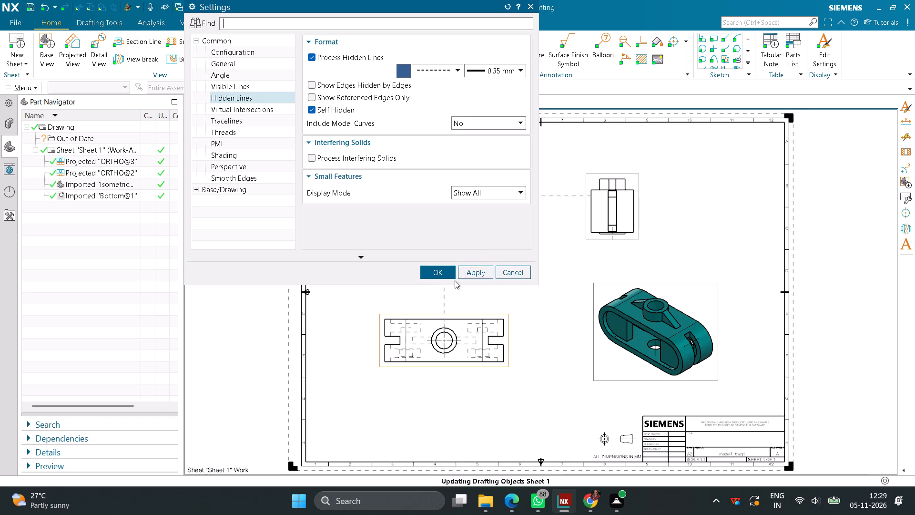
click(444, 272)
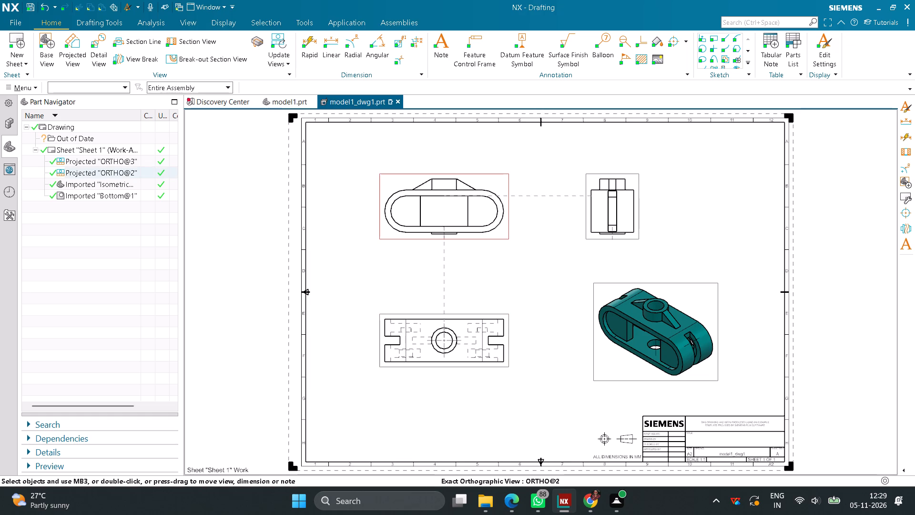
Show the hidden lines of the projected slot-shaped front view in the Dashed line font.
right_click(476, 239)
click(498, 263)
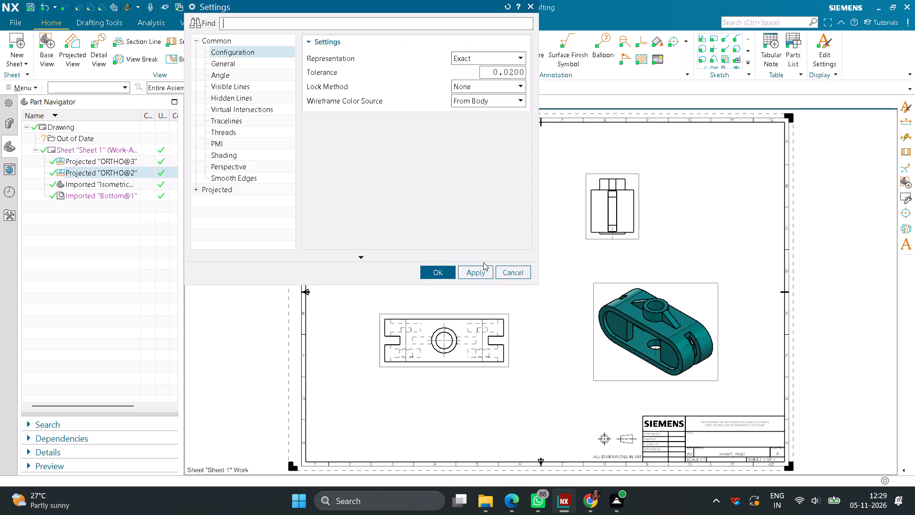
click(237, 100)
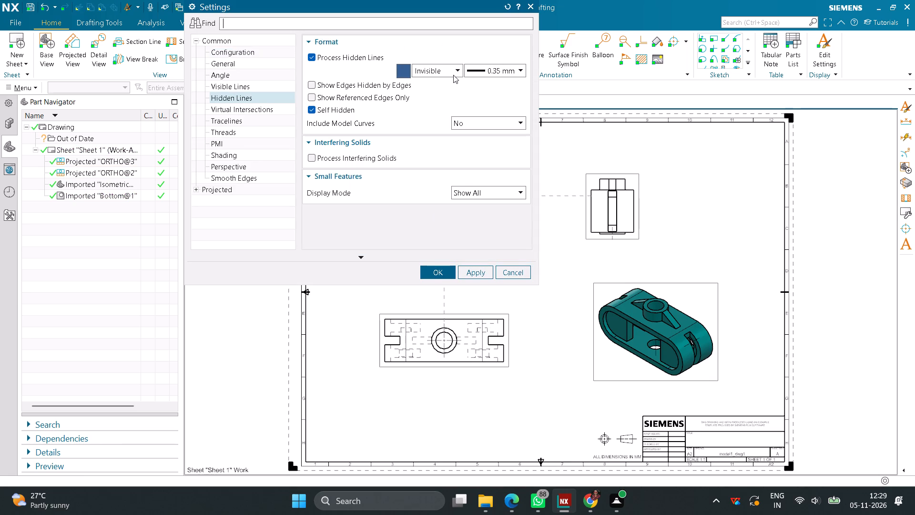
click(453, 75)
click(435, 106)
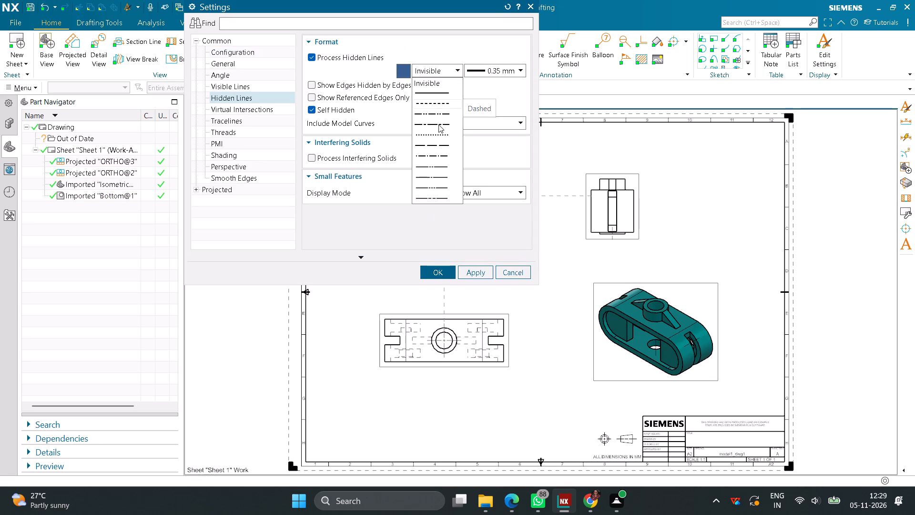
click(472, 273)
click(447, 278)
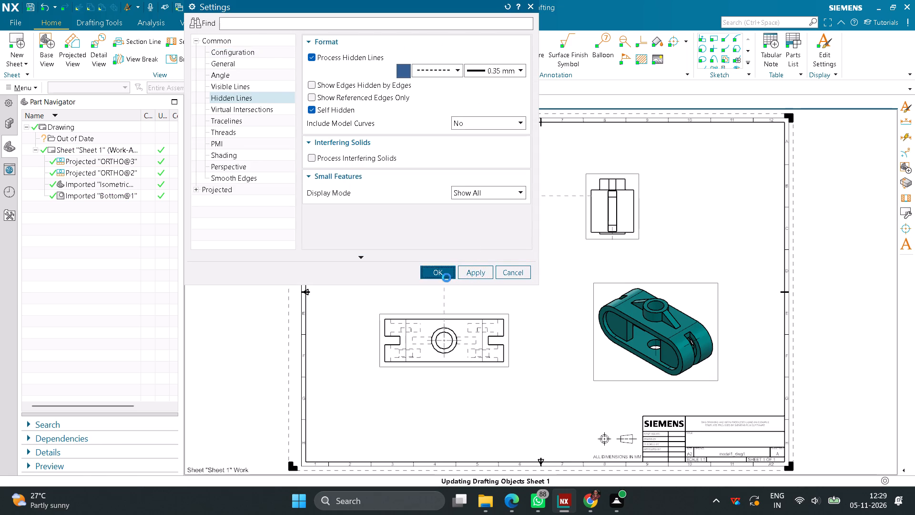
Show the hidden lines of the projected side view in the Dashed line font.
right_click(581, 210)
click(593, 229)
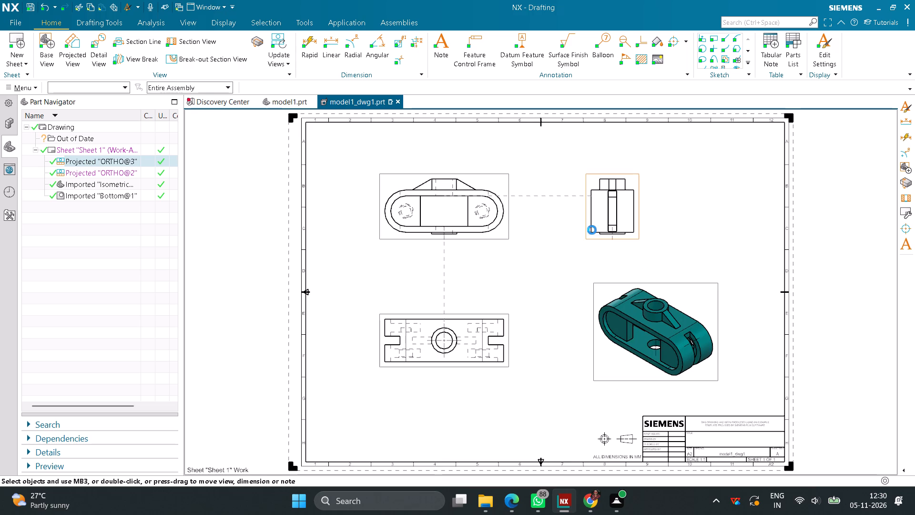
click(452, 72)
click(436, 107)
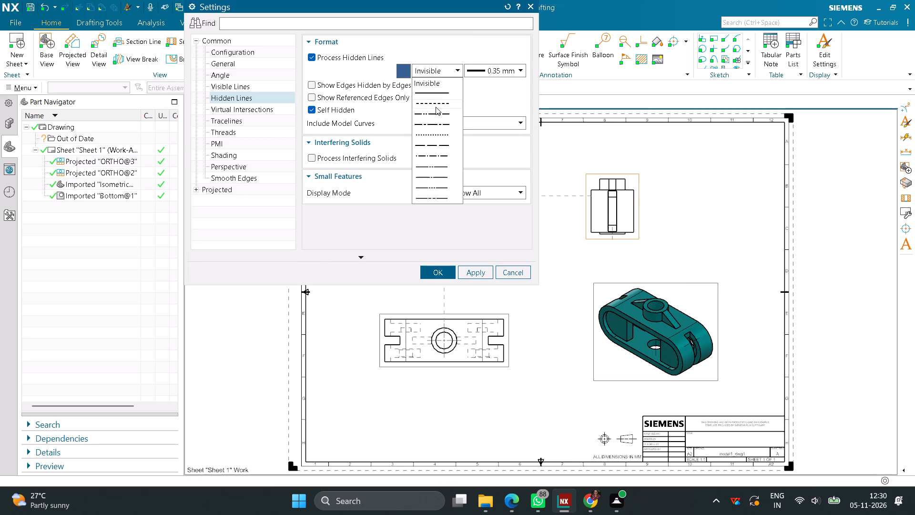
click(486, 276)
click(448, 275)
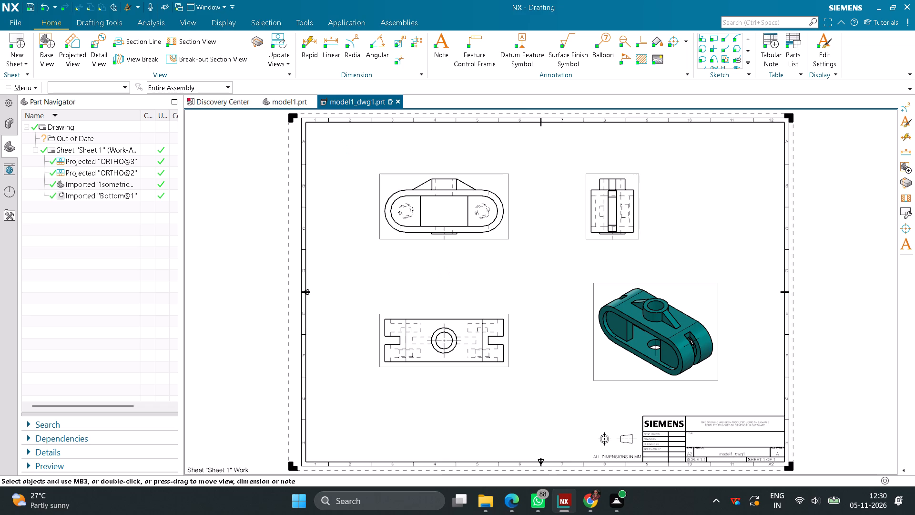
Delete the projected side view from the sheet.
right_click(643, 185)
click(712, 178)
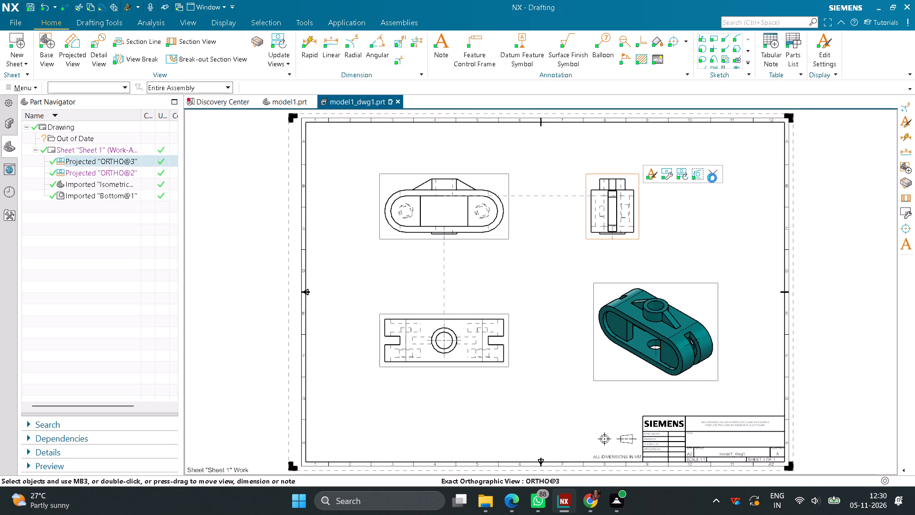
Create a section view with a Defined vertical hinge line cutting through the front view's centre, and place it where the side view was.
click(188, 44)
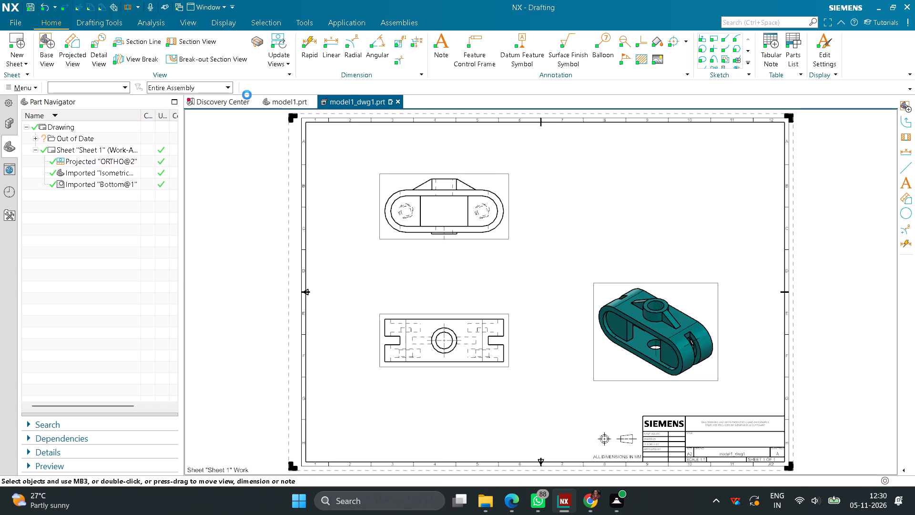
click(340, 88)
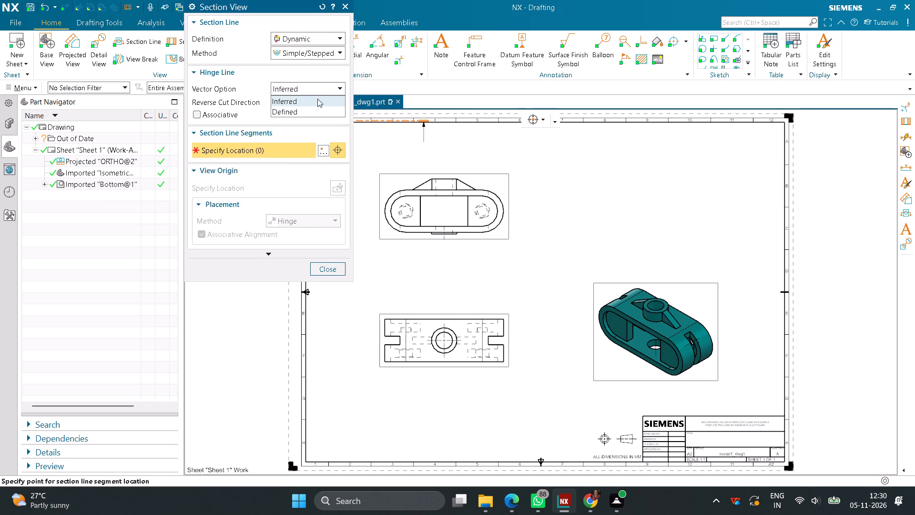
click(305, 114)
click(542, 267)
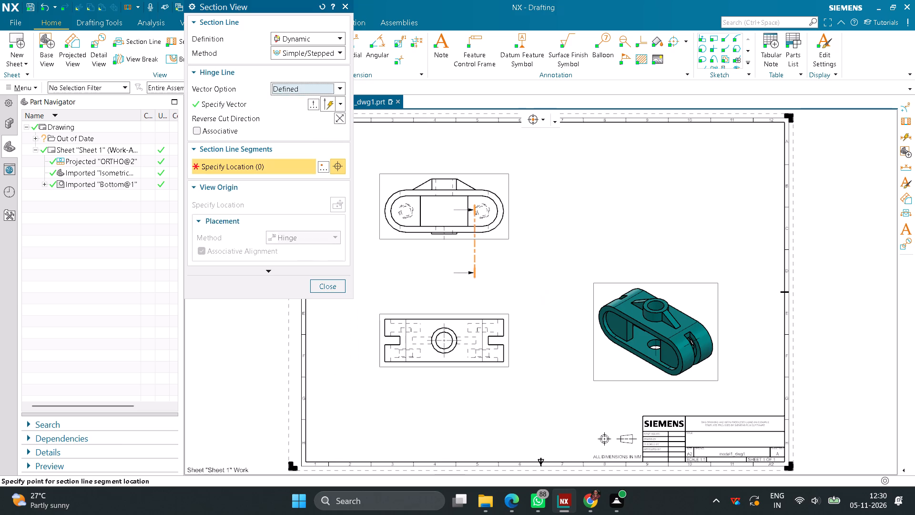
scroll(443, 212, up, 4)
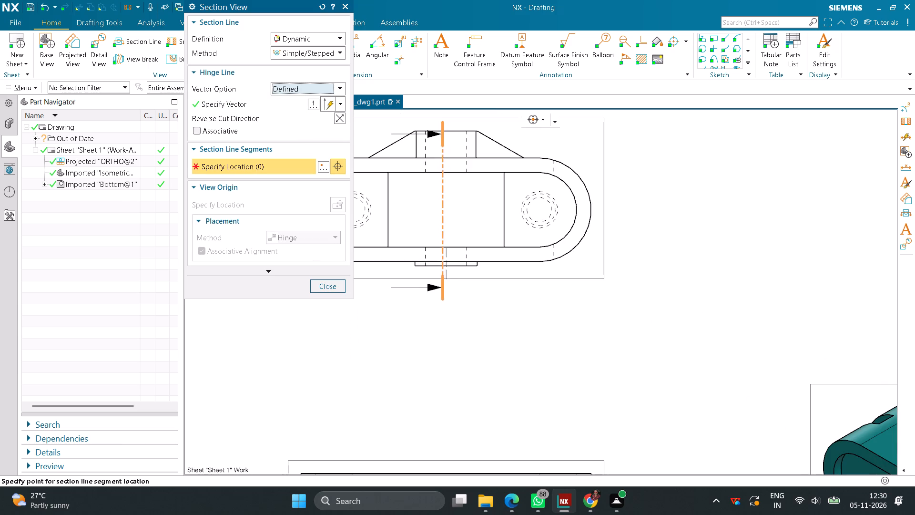
click(447, 207)
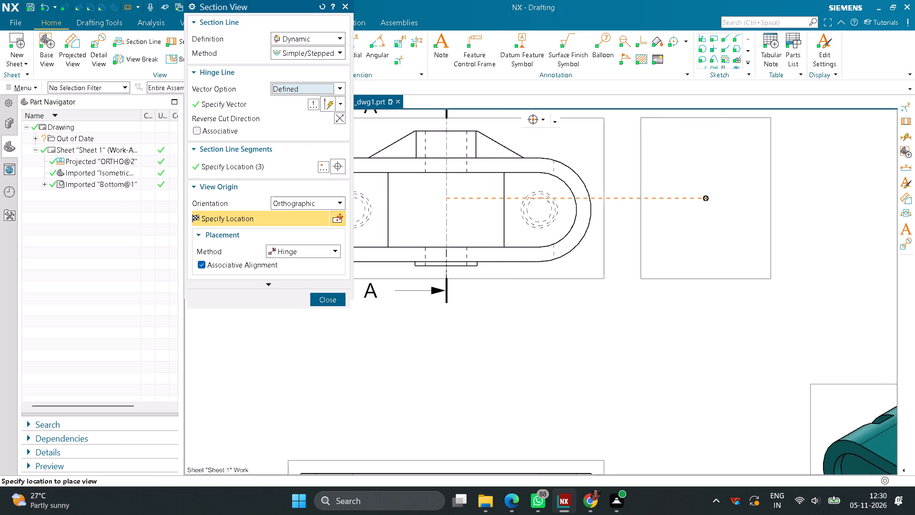
scroll(808, 220, down, 7)
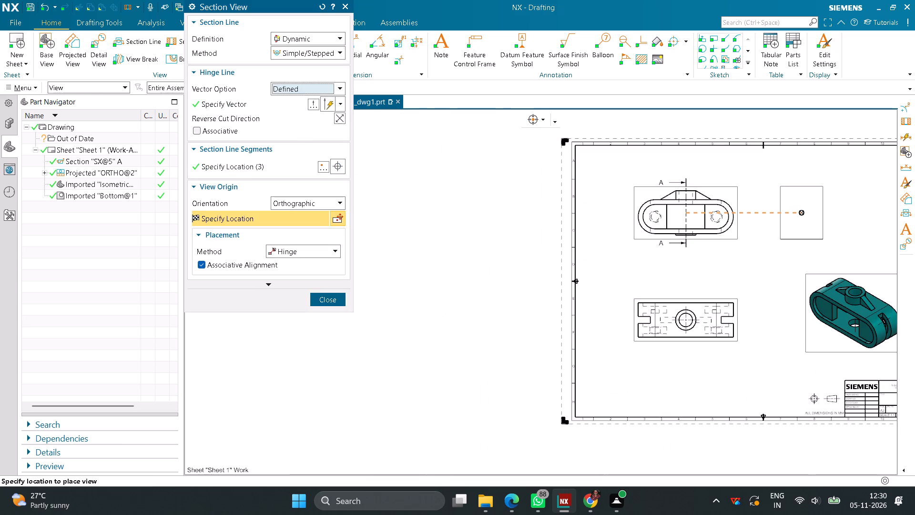
click(822, 220)
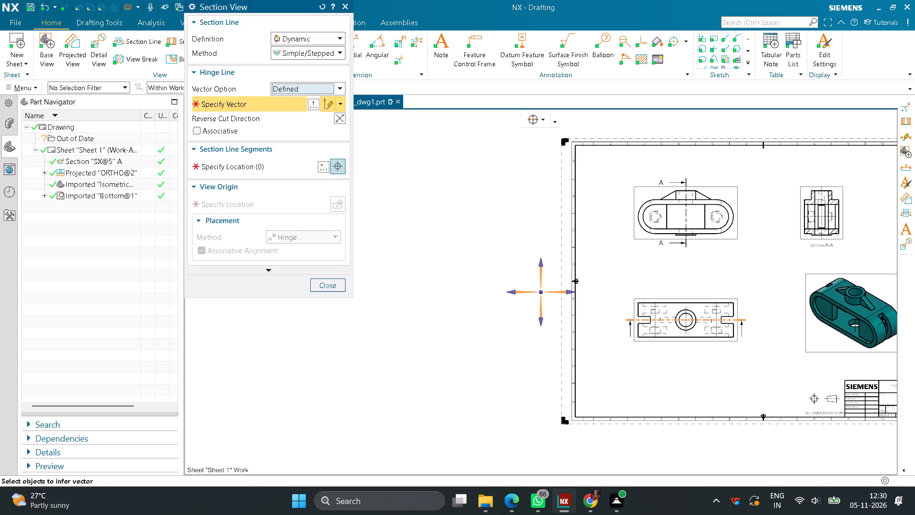
click(334, 285)
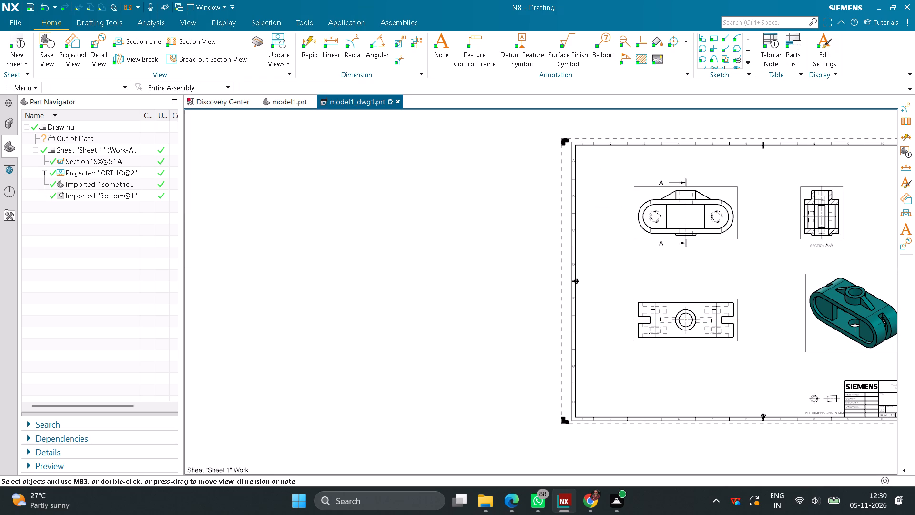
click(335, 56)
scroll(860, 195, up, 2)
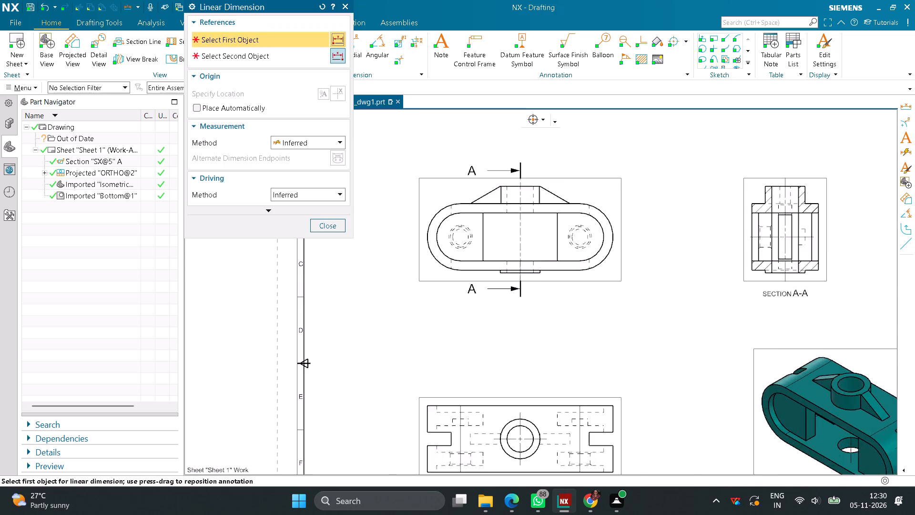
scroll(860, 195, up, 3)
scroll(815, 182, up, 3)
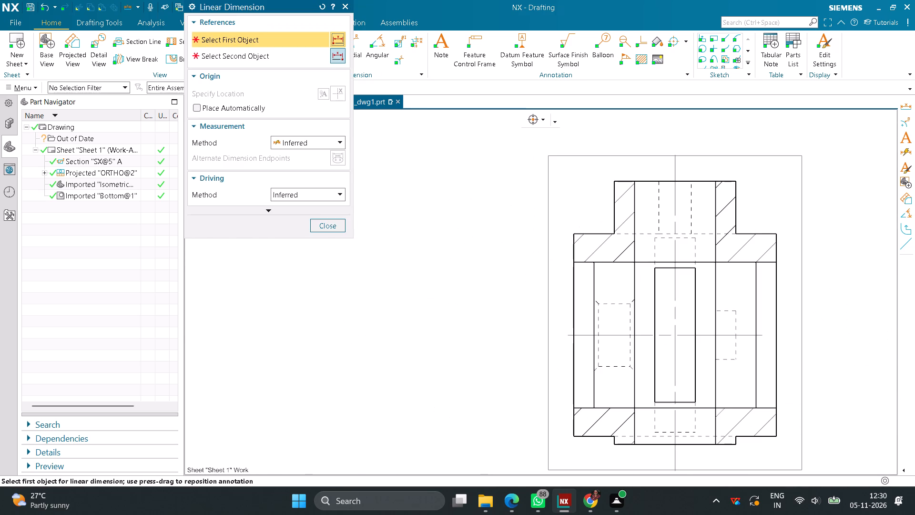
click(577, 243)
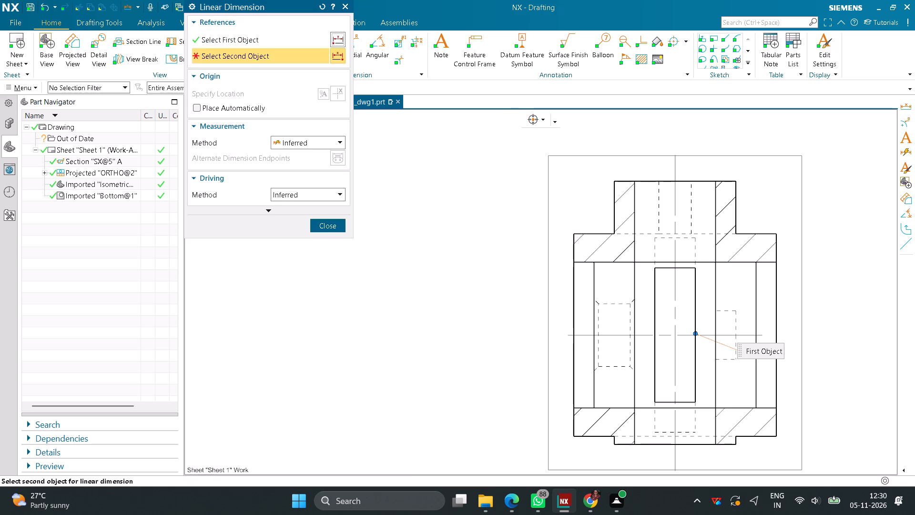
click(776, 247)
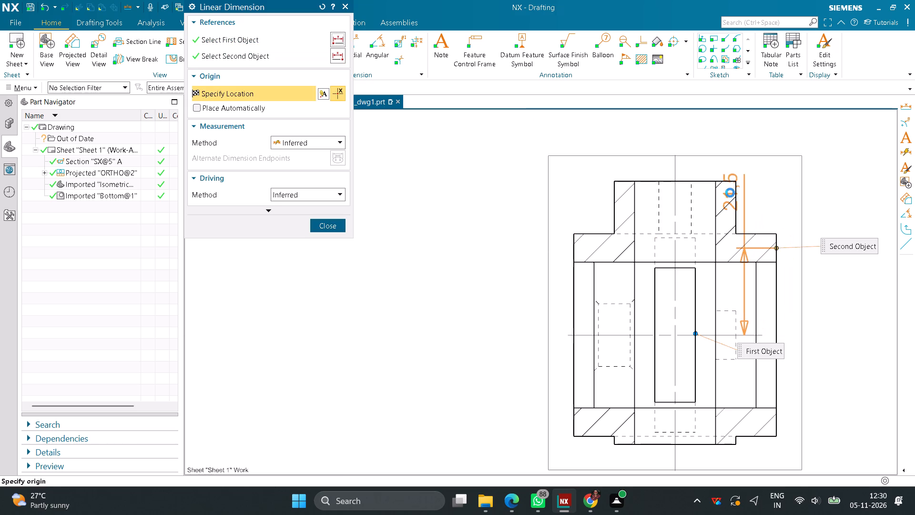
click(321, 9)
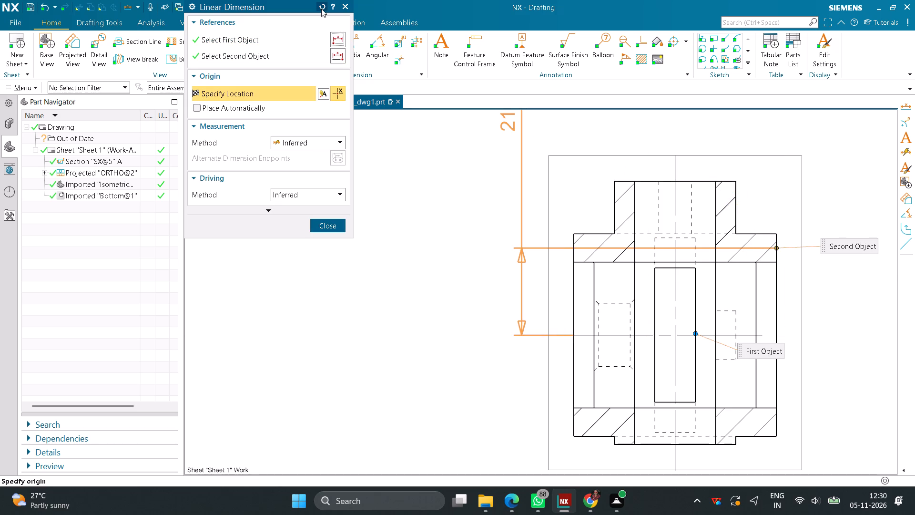
Add linear dimensions to the section view for its overall width above the view and the width between its inner vertical edges.
click(575, 237)
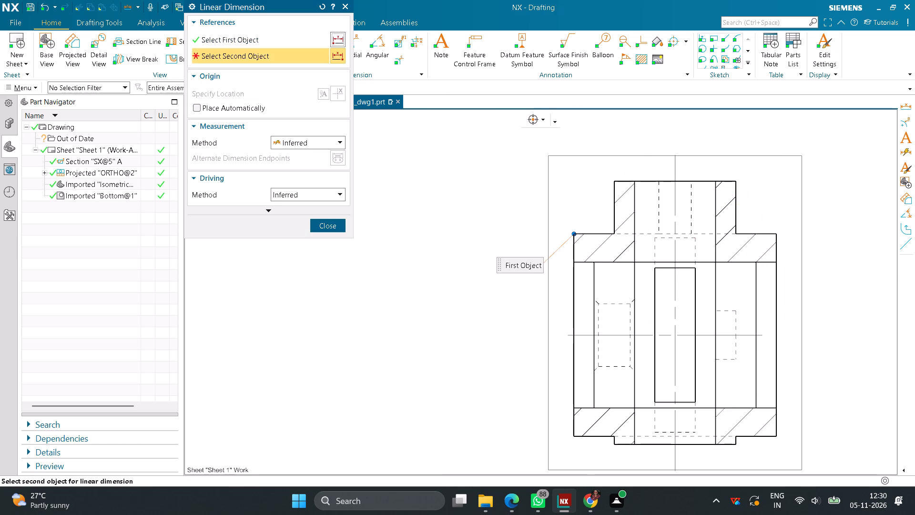
click(778, 236)
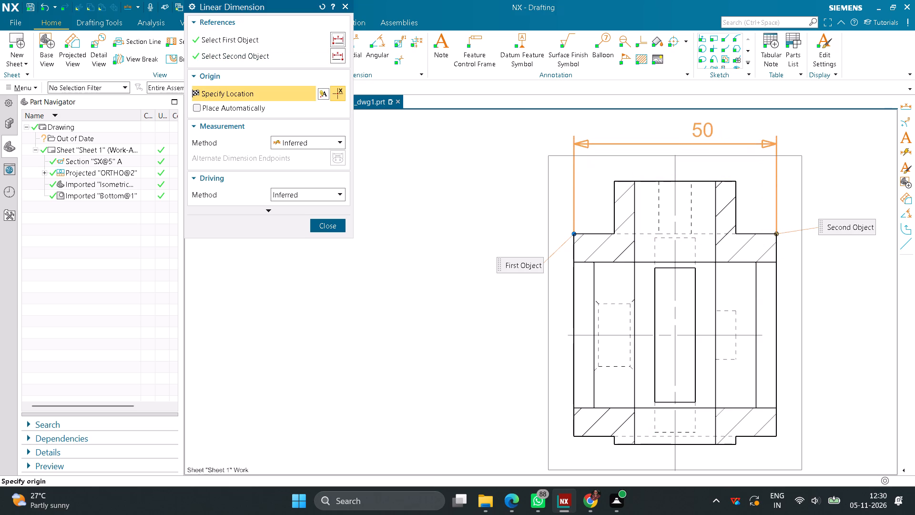
click(702, 129)
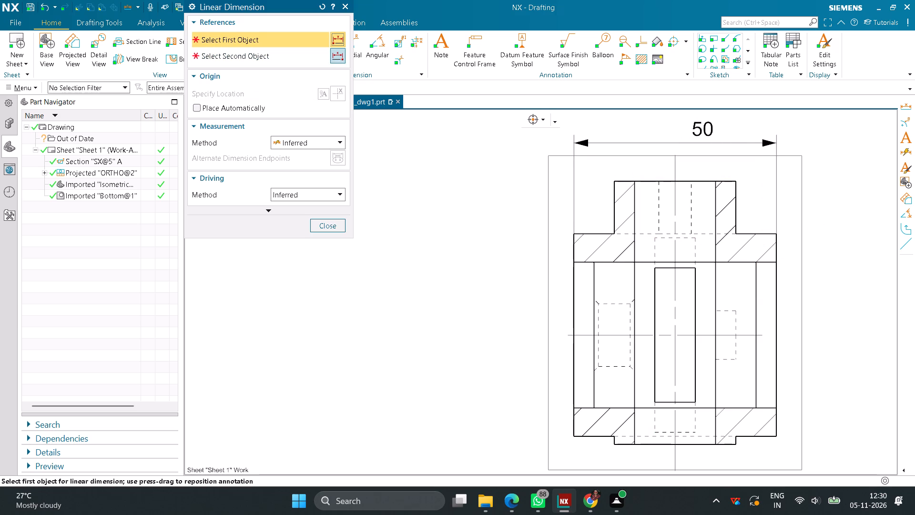
click(594, 276)
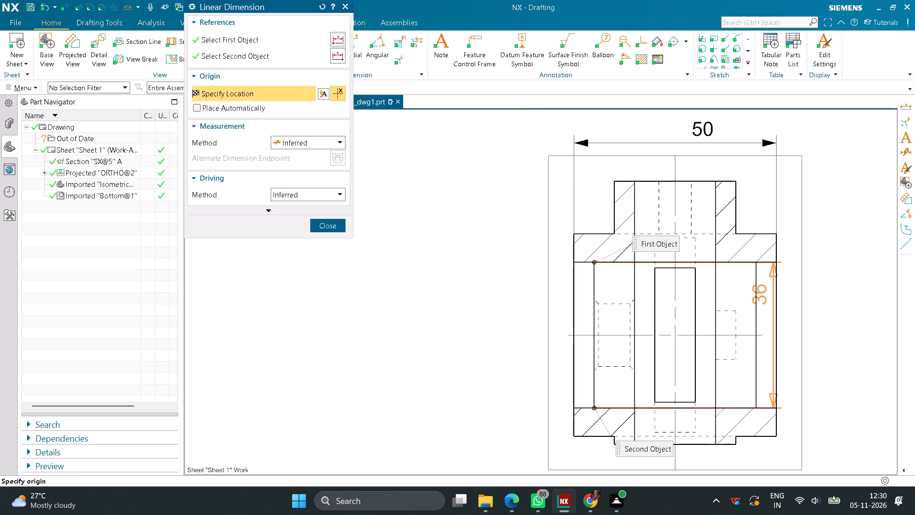
click(751, 291)
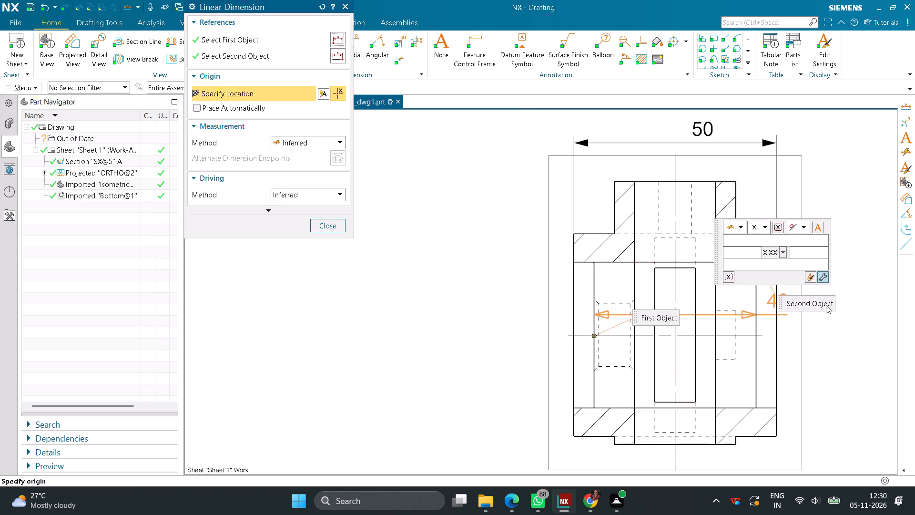
click(844, 331)
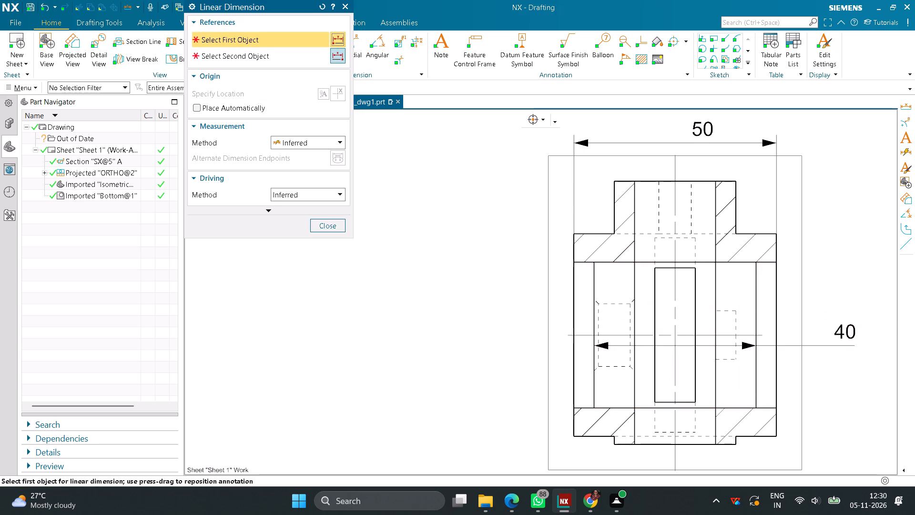
Dimension the central bore's diameter at the top of the section view using the Cylindrical measurement method.
click(338, 143)
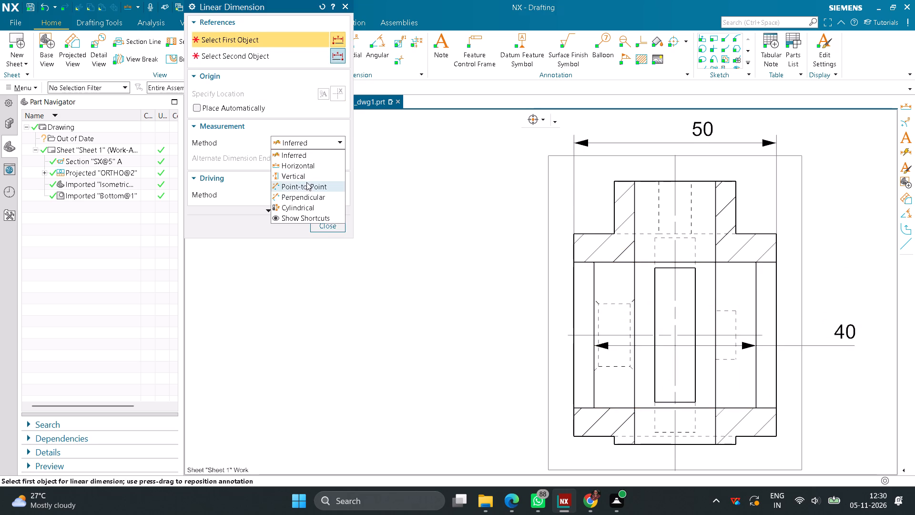
click(307, 206)
click(634, 205)
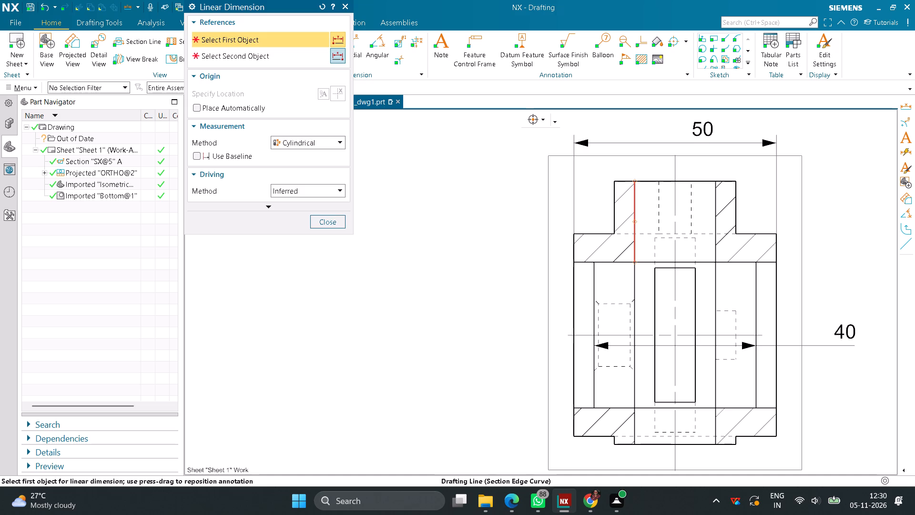
click(716, 214)
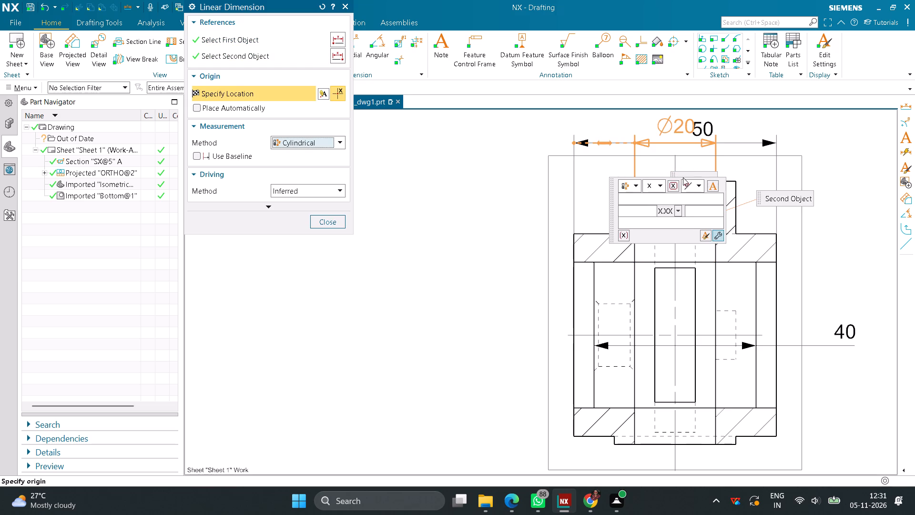
click(674, 171)
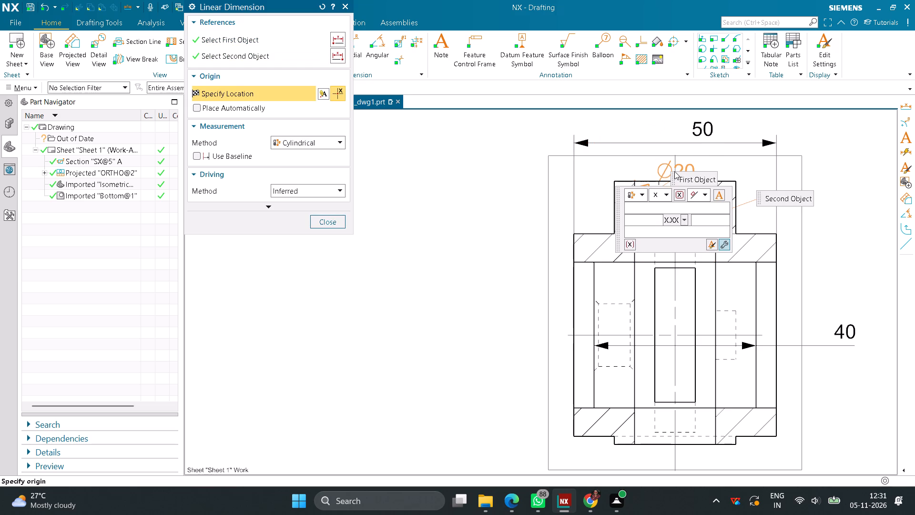
click(617, 172)
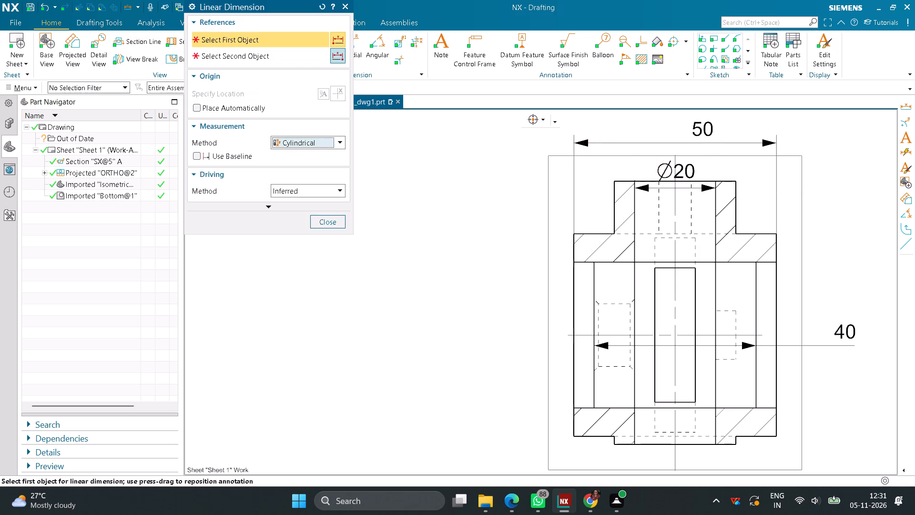
Reposition the bore diameter dimension just above the section view and centre the overall width dimension's text above it.
scroll(652, 159, down, 3)
scroll(725, 139, up, 4)
drag(617, 154, 616, 143)
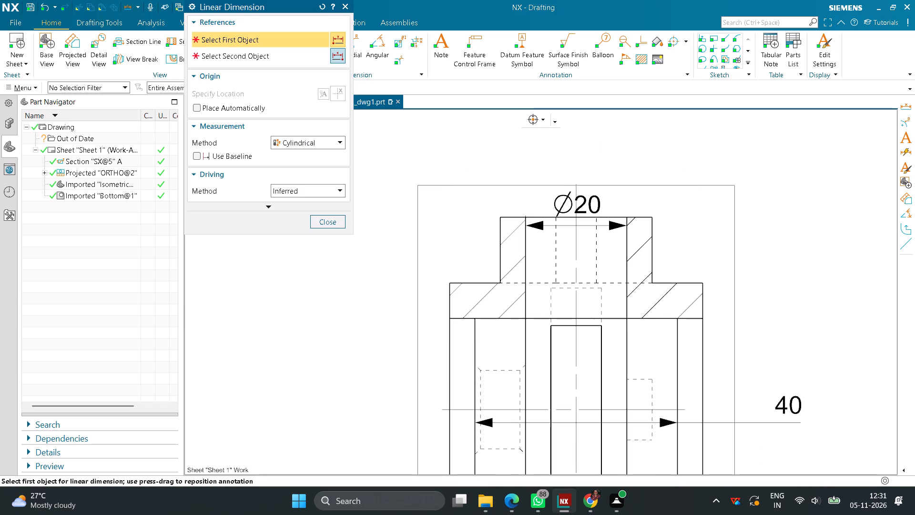
drag(616, 143, 617, 131)
drag(591, 203, 596, 173)
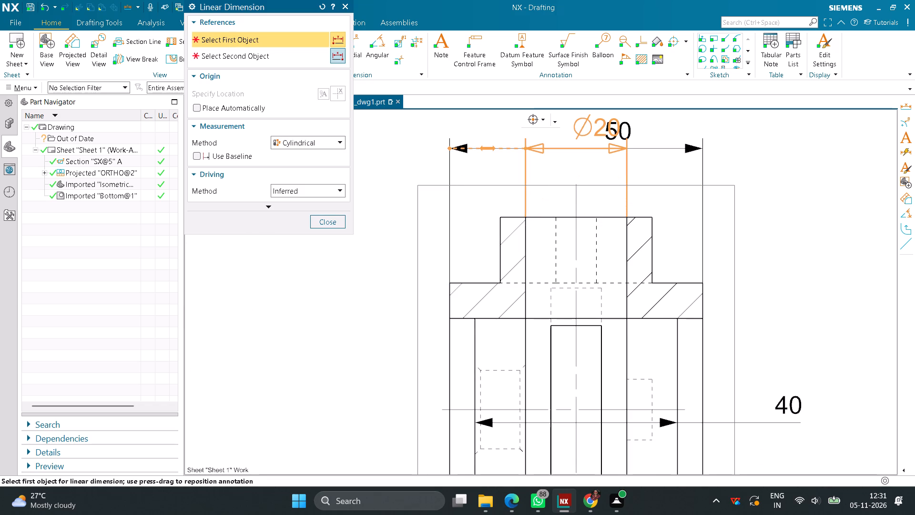
drag(596, 173, 585, 185)
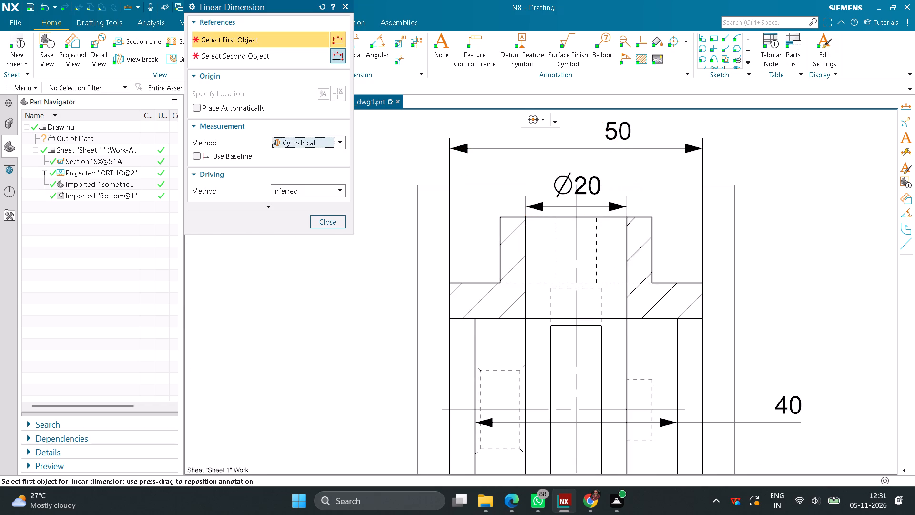
drag(620, 132, 582, 135)
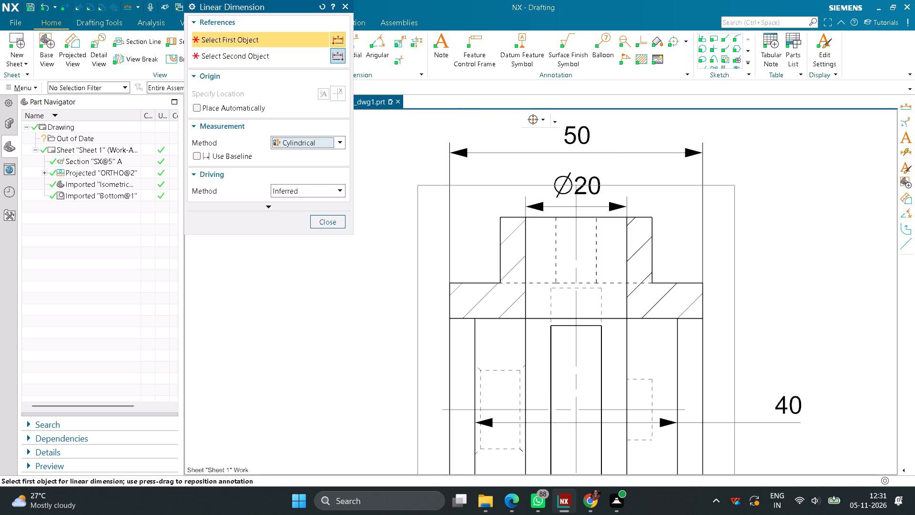
Add an M14 note with a plain leader pointing to the centre of the front view's right-hand hidden threaded hole.
scroll(773, 292, down, 6)
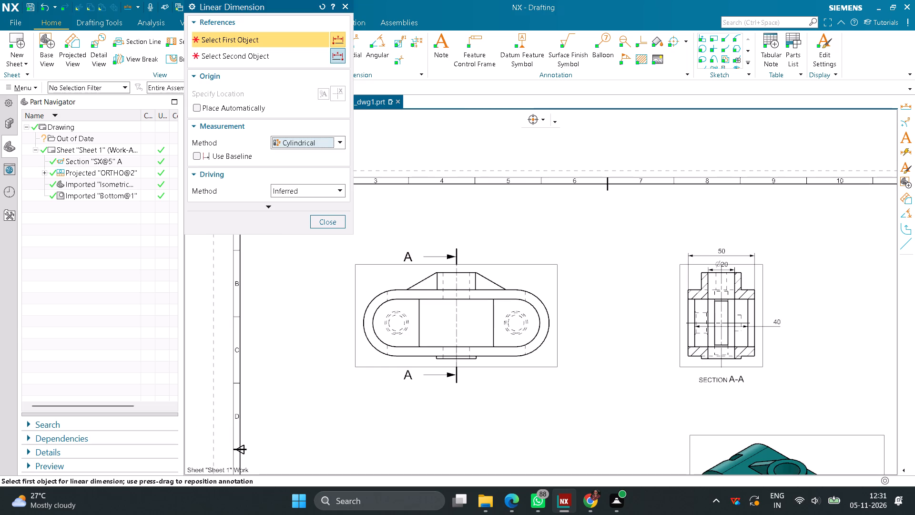
click(446, 61)
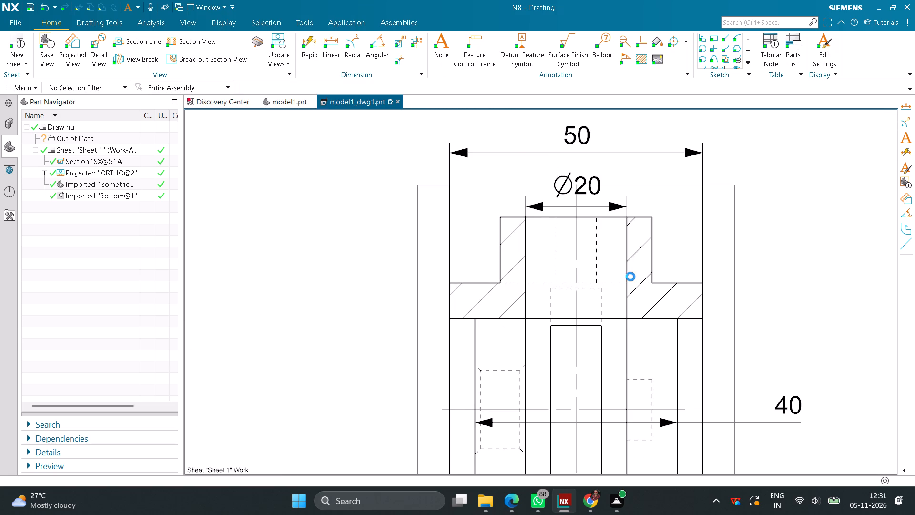
scroll(579, 324, down, 4)
scroll(477, 314, down, 4)
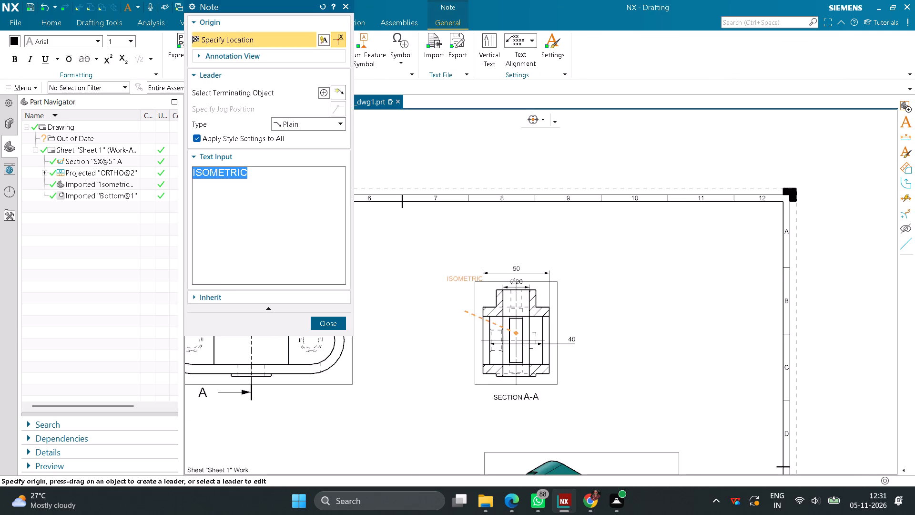
click(342, 93)
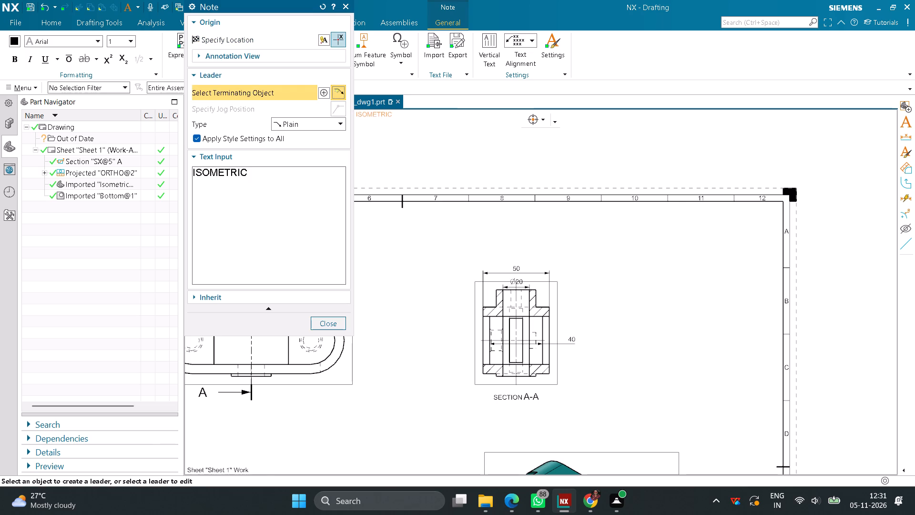
middle_drag(419, 282, 665, 274)
right_drag(419, 282, 665, 274)
scroll(585, 341, up, 3)
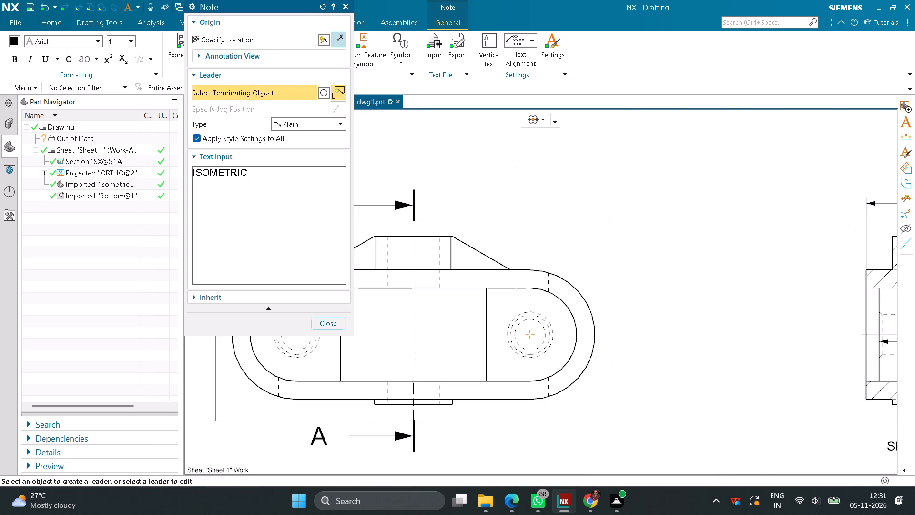
scroll(560, 338, up, 3)
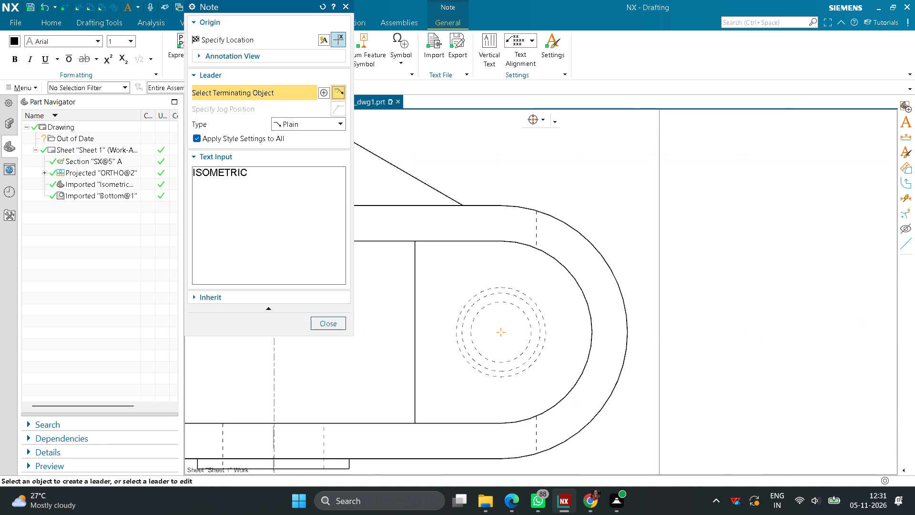
click(543, 311)
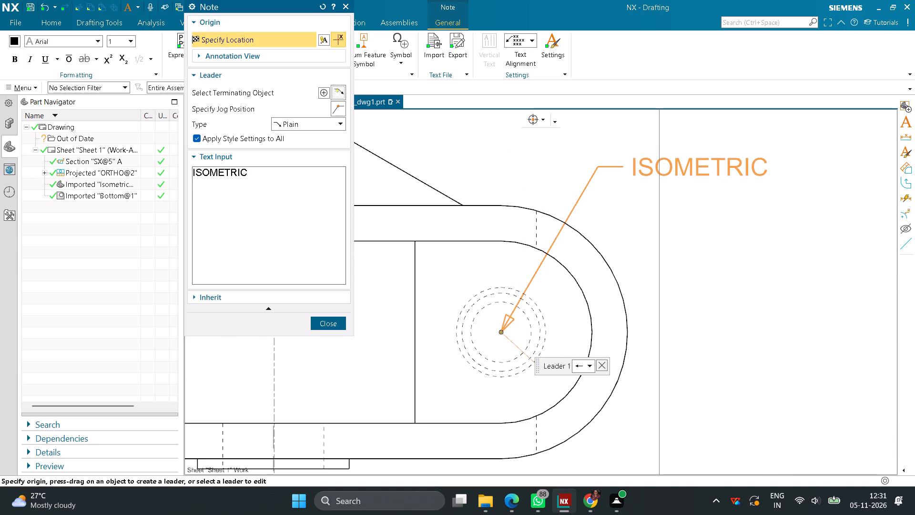
drag(279, 176, 65, 179)
key(m)
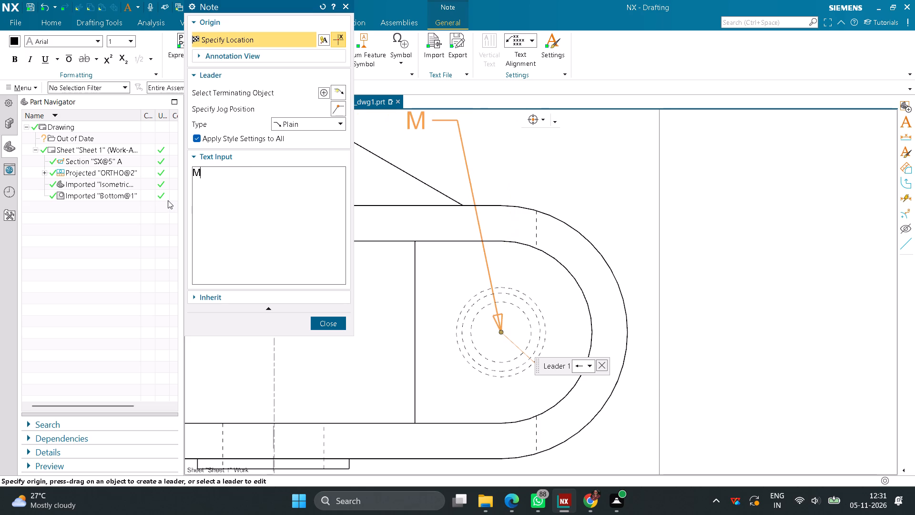
text(14)
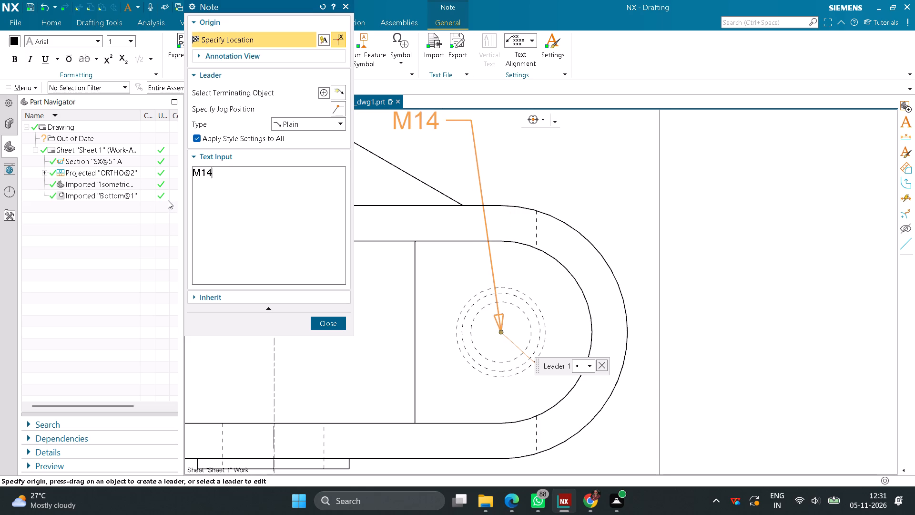
click(697, 325)
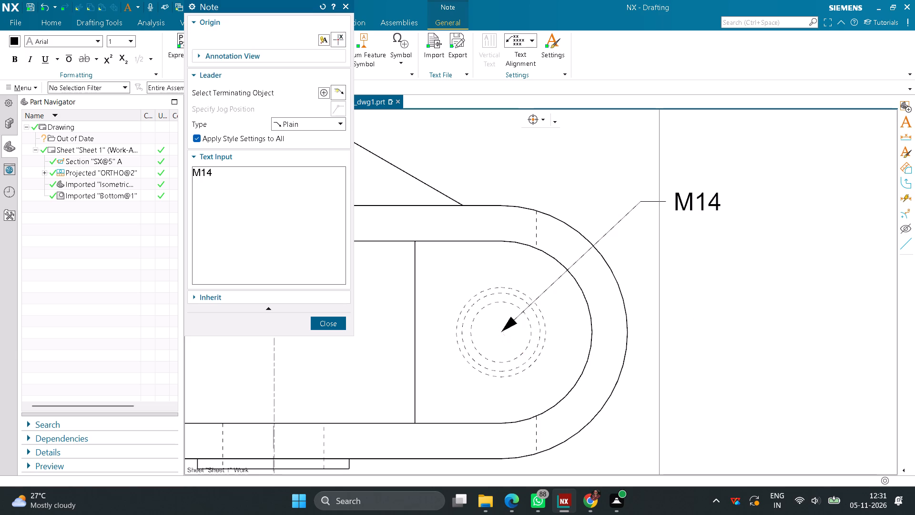
click(338, 323)
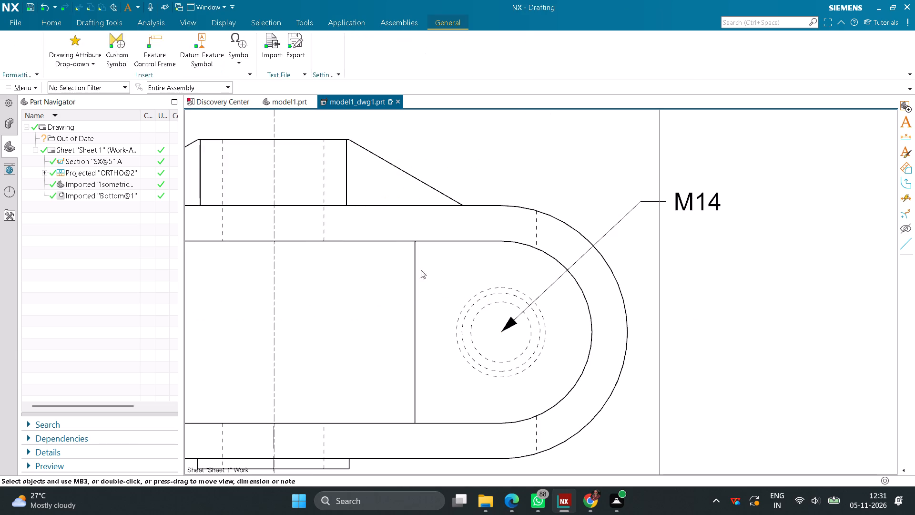
Add radial dimensions to the front view's inner arc at the right end and outer arc at the left end.
scroll(437, 247, down, 4)
click(359, 57)
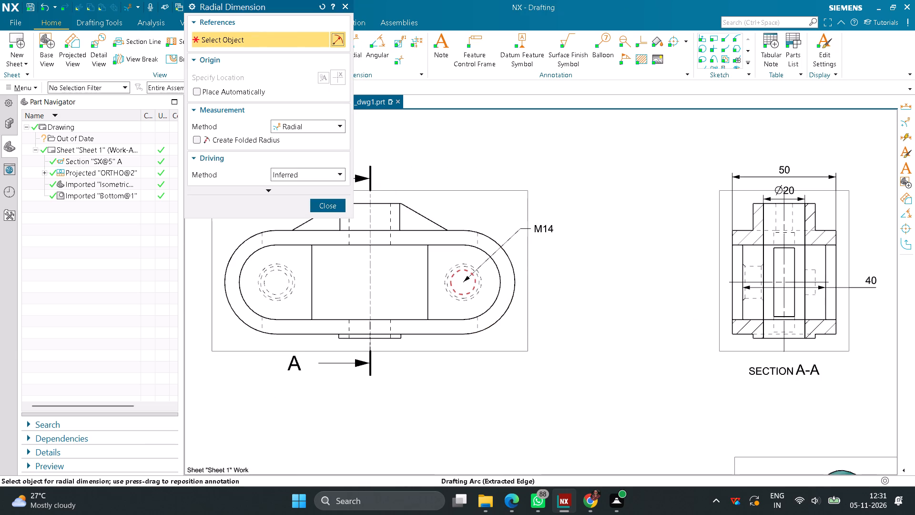
click(485, 253)
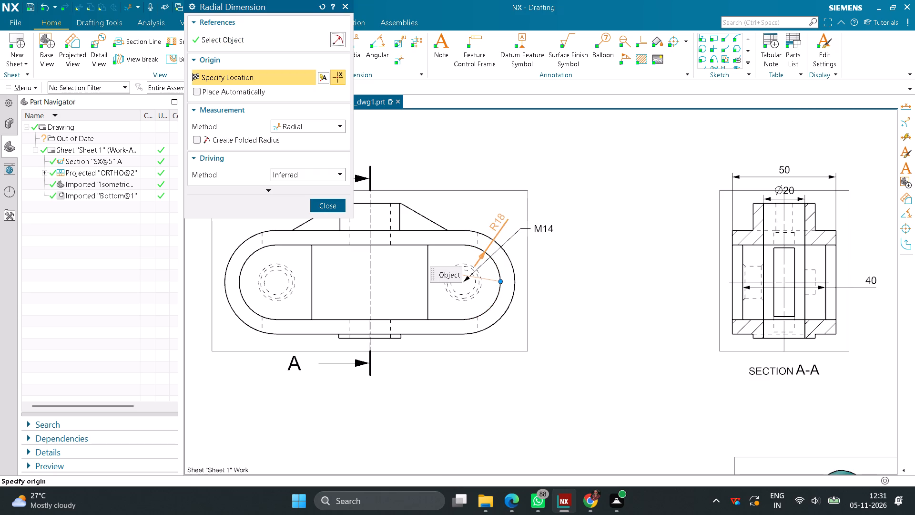
click(498, 217)
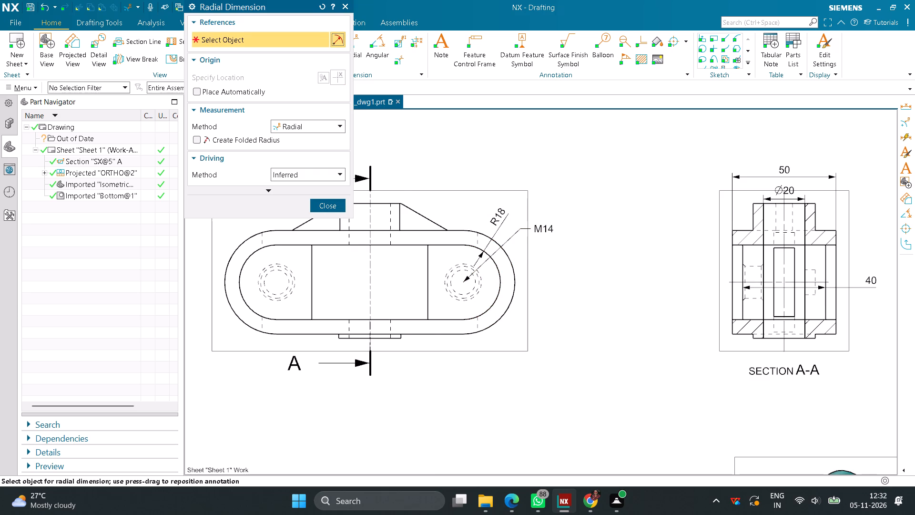
middle_drag(348, 286, 597, 340)
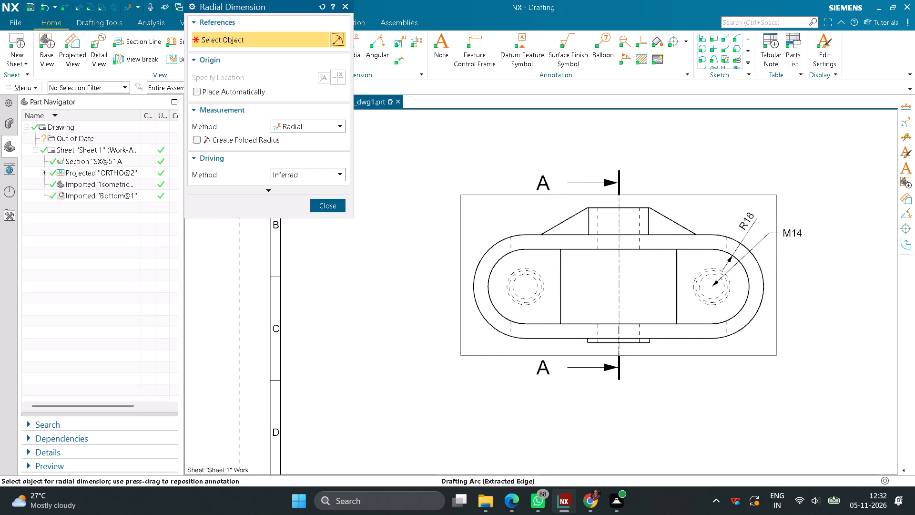
click(495, 246)
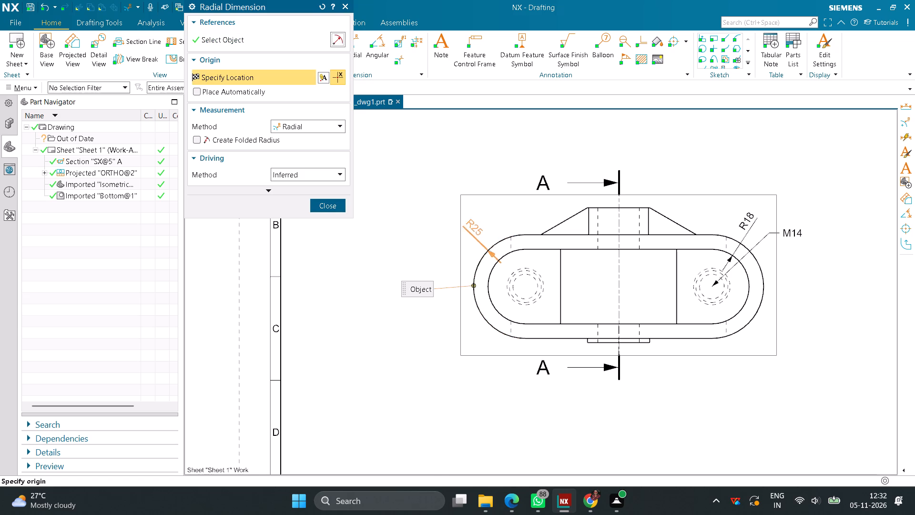
click(460, 218)
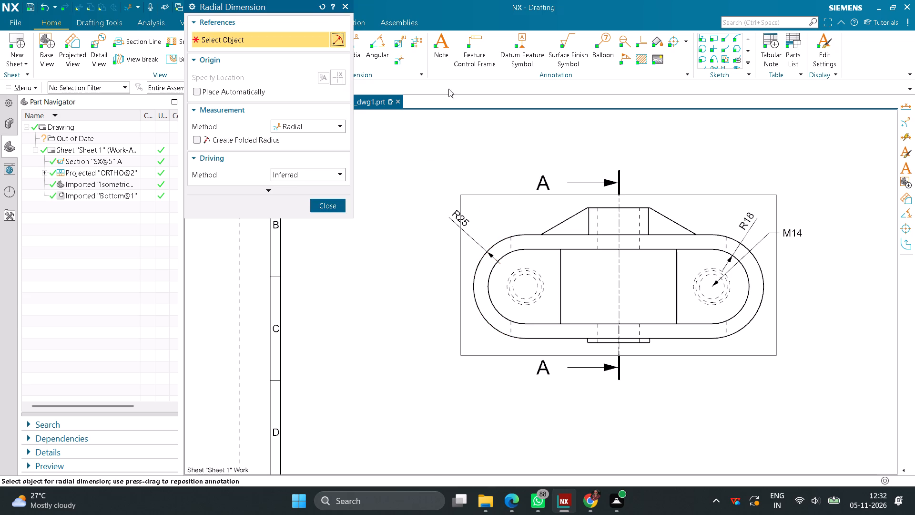
click(335, 206)
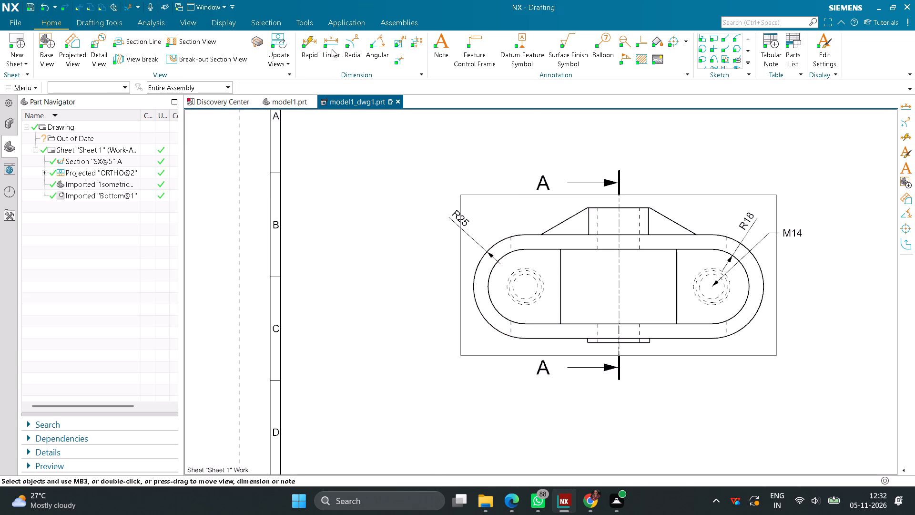
Set the Linear dimension's measurement method to Inferred.
click(332, 49)
click(531, 251)
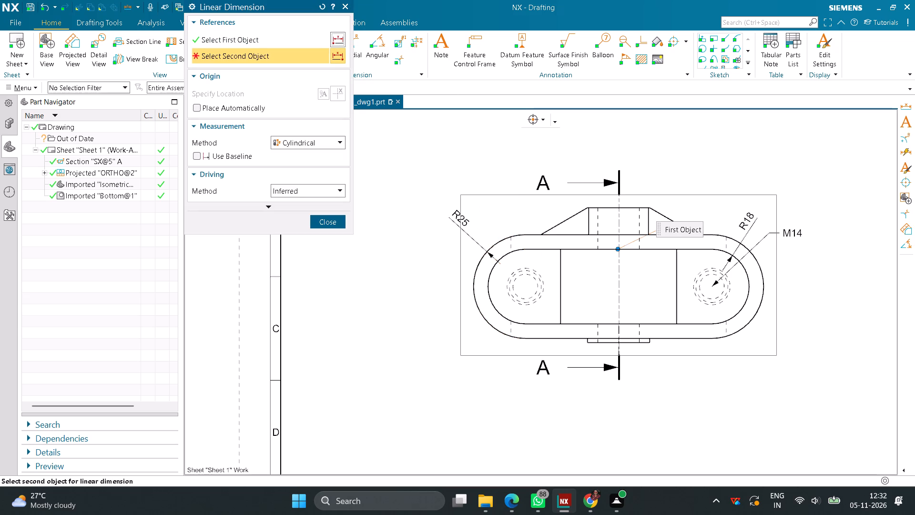
click(541, 323)
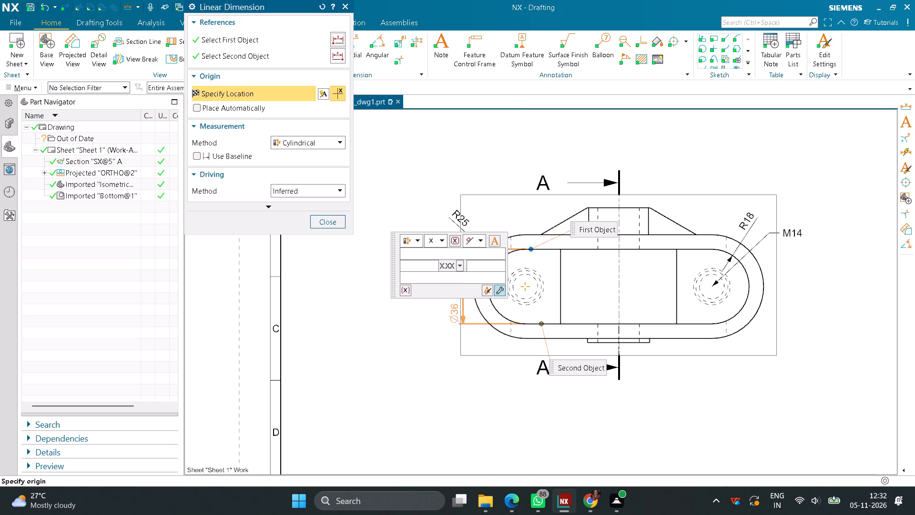
click(343, 145)
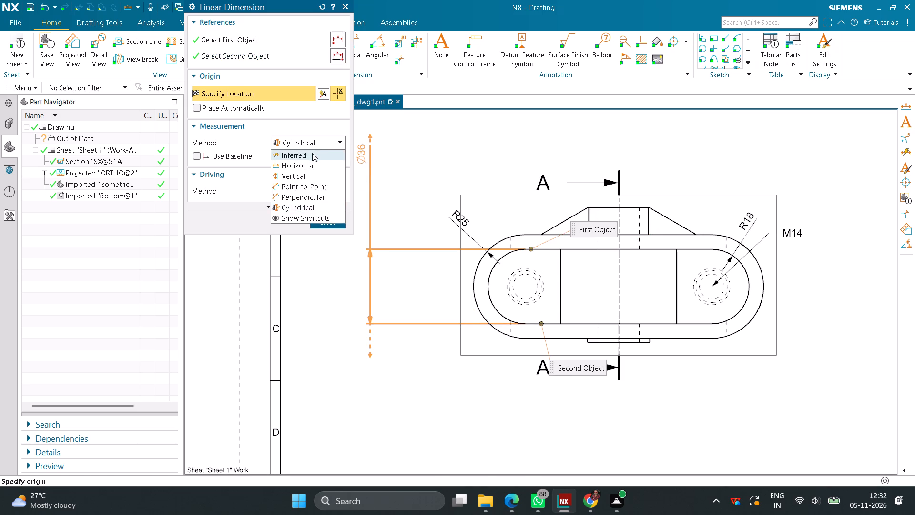
click(312, 153)
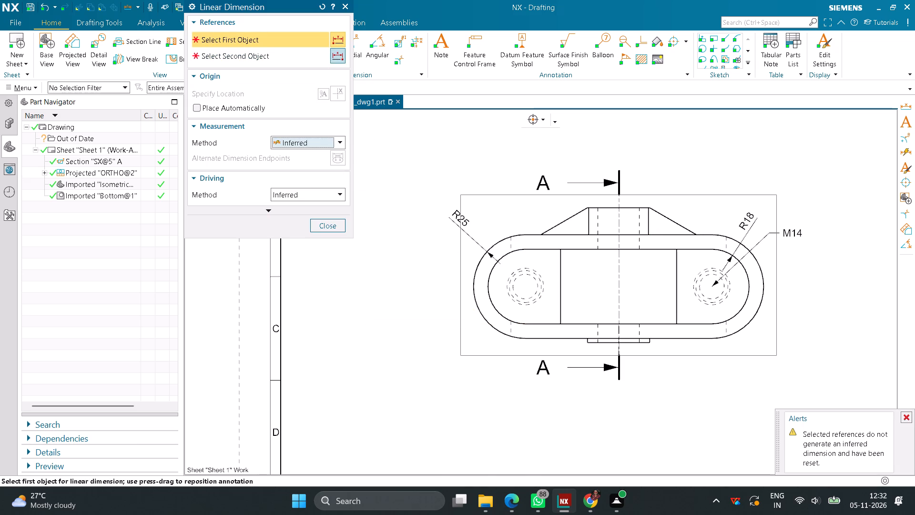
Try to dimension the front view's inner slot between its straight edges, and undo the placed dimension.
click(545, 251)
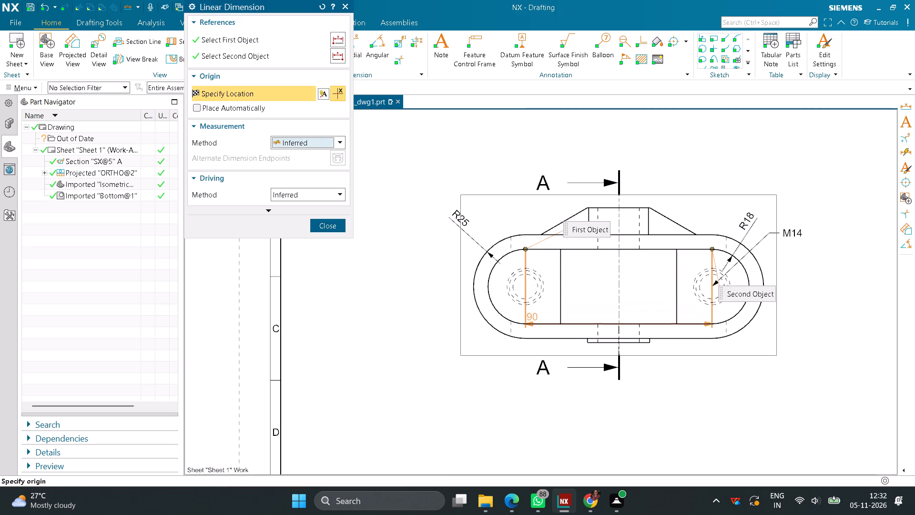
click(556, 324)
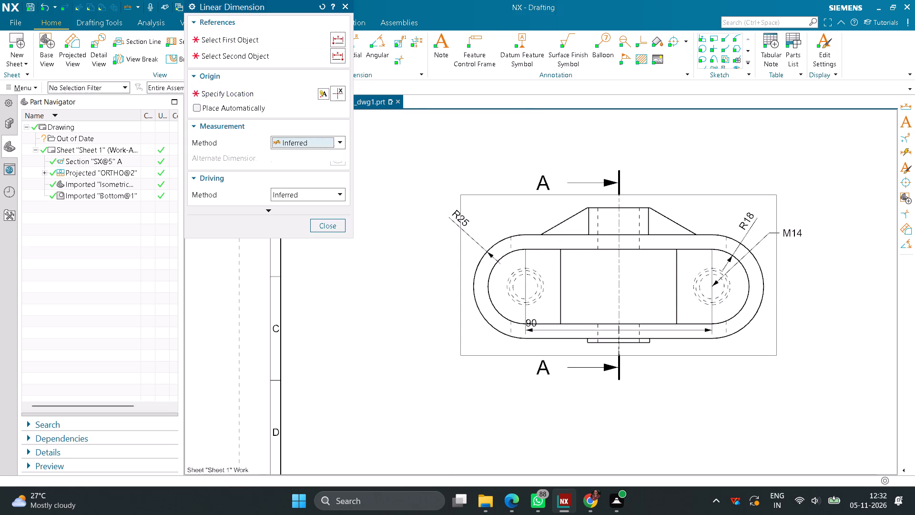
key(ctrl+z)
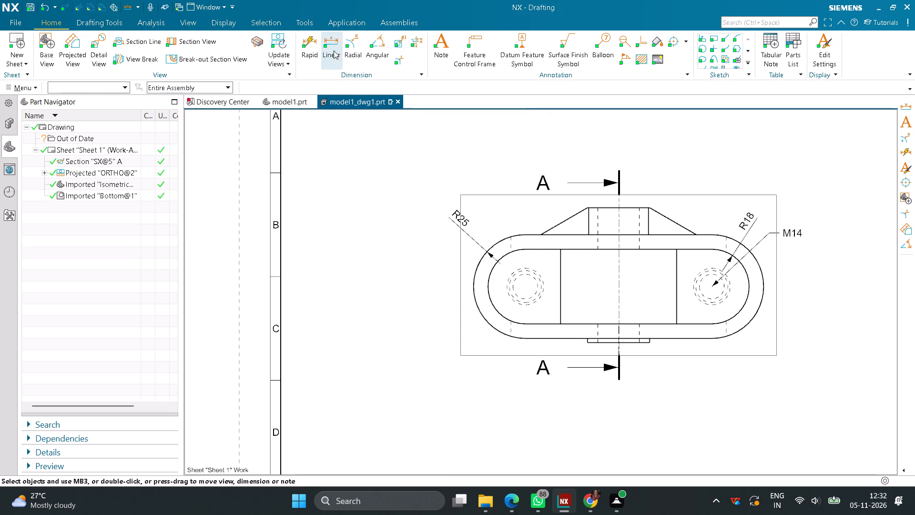
Dimension the inner slot's height between its left arc's endpoints, placing it just outside the front view's left end.
click(334, 51)
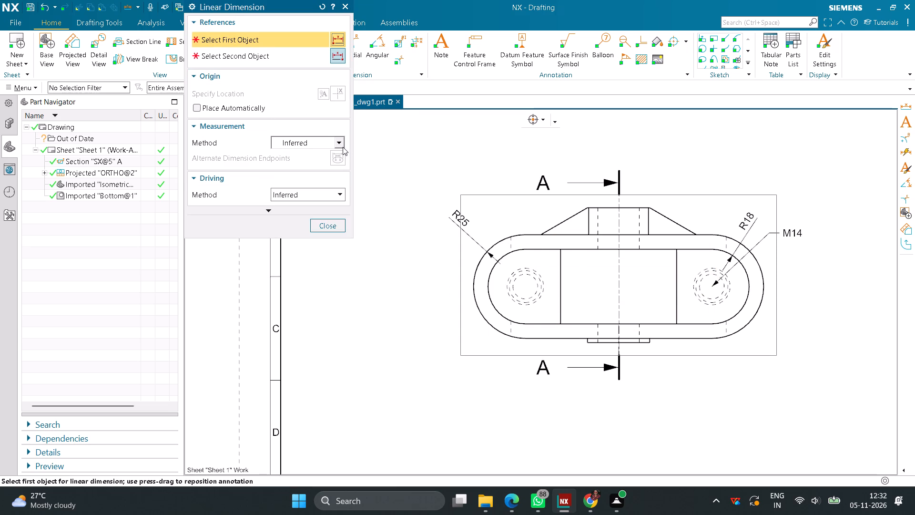
click(523, 251)
click(525, 323)
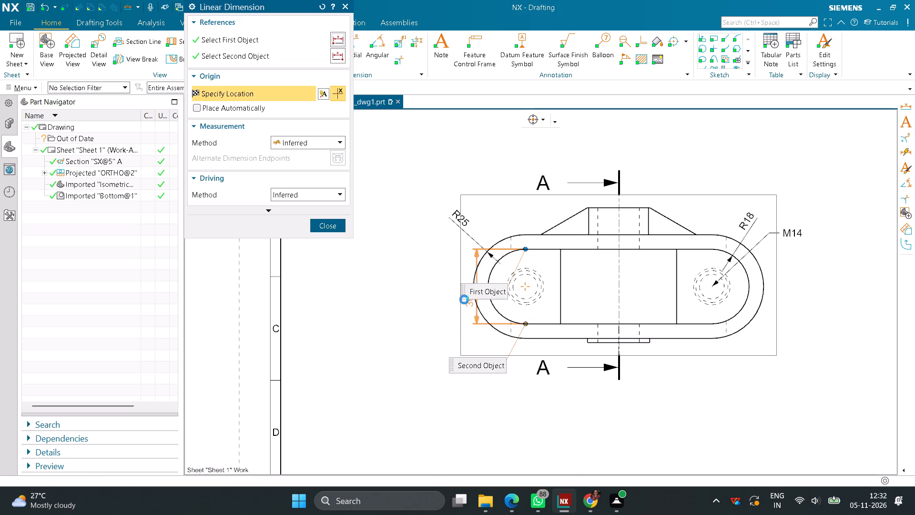
click(449, 293)
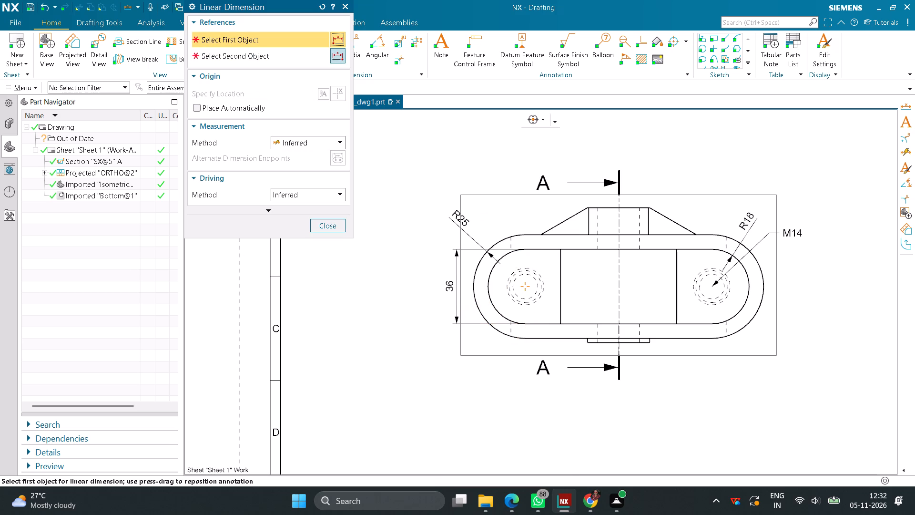
Dimension the front view's overall height at far left, and the height from the boss's top to the inner slot's upper edge.
click(588, 210)
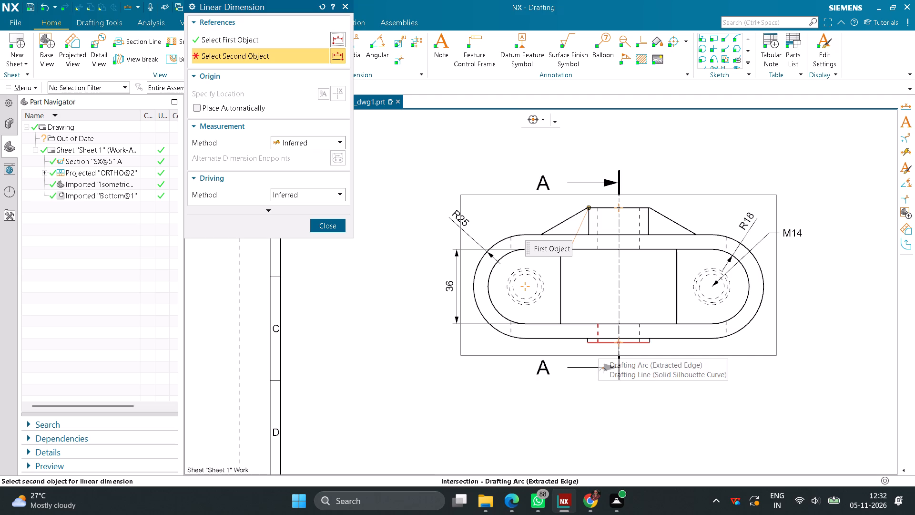
click(600, 346)
click(423, 318)
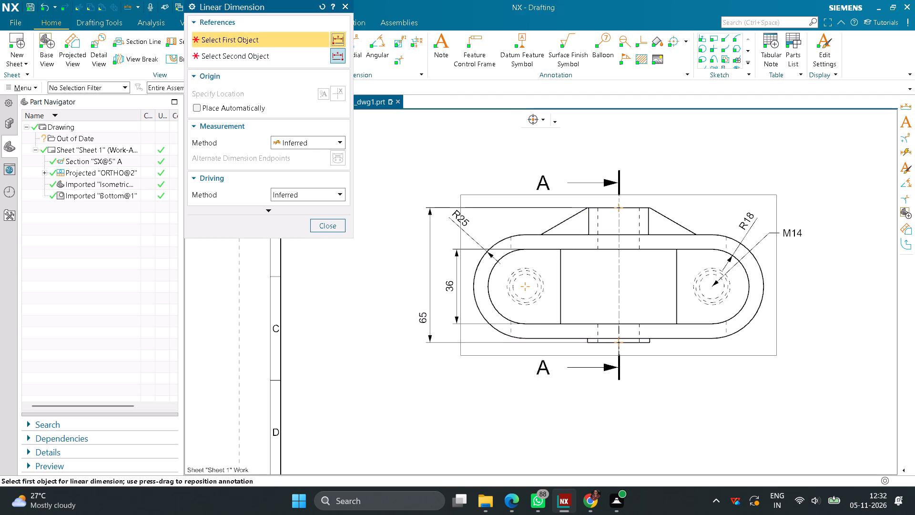
click(648, 209)
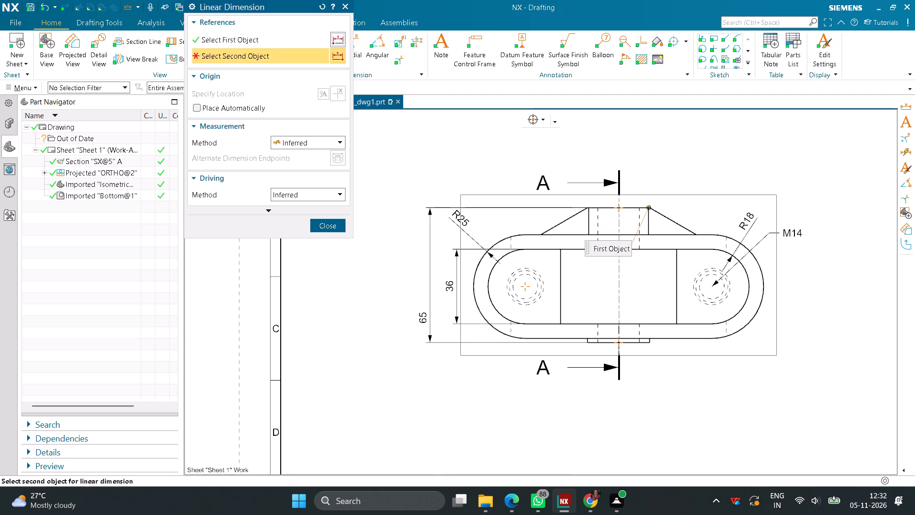
click(652, 253)
click(663, 223)
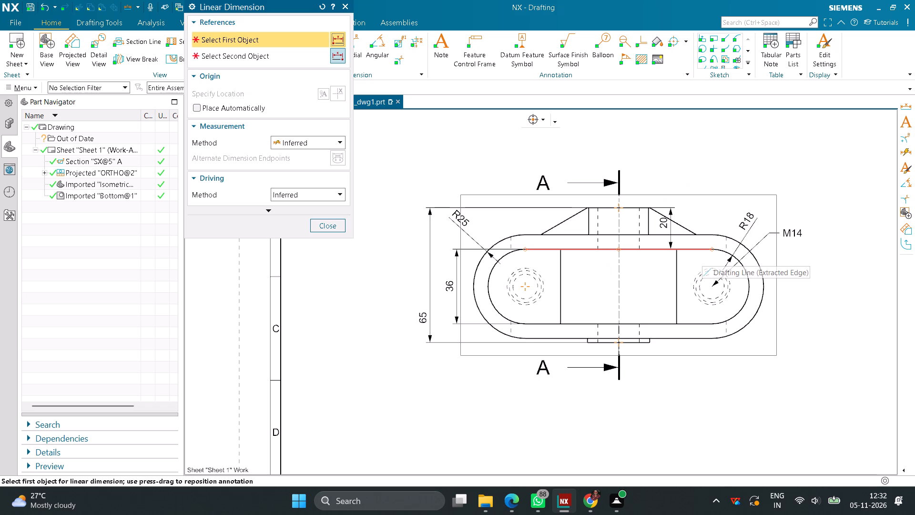
Dimension the width between the front view's two inner vertical edges, and the spacing of its outer hidden lines below the view.
click(560, 264)
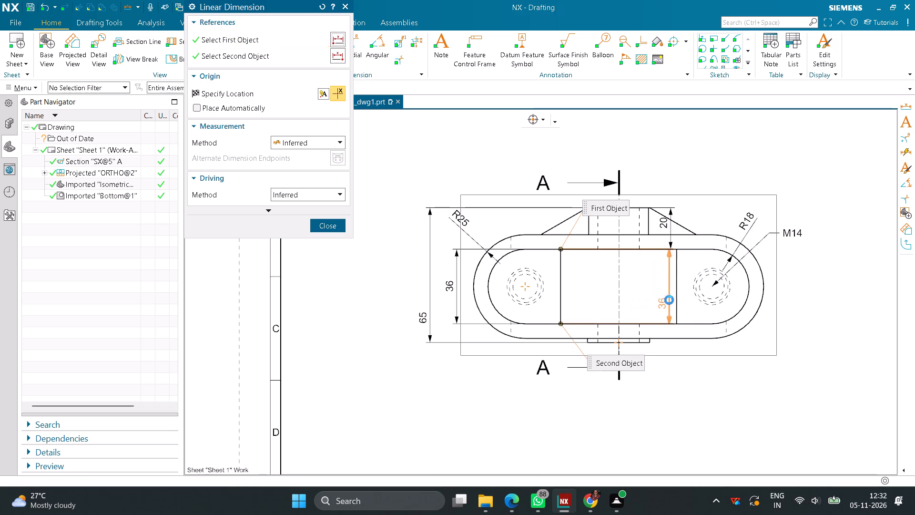
click(679, 288)
click(623, 288)
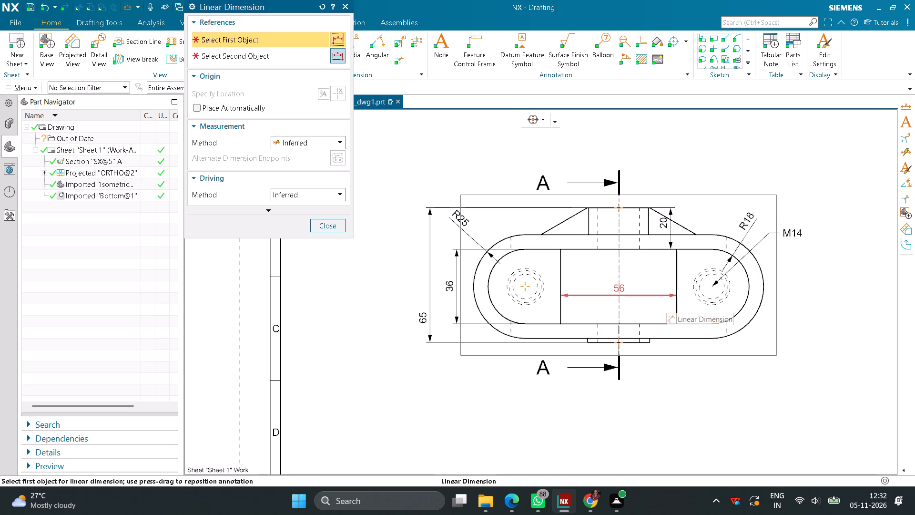
click(509, 327)
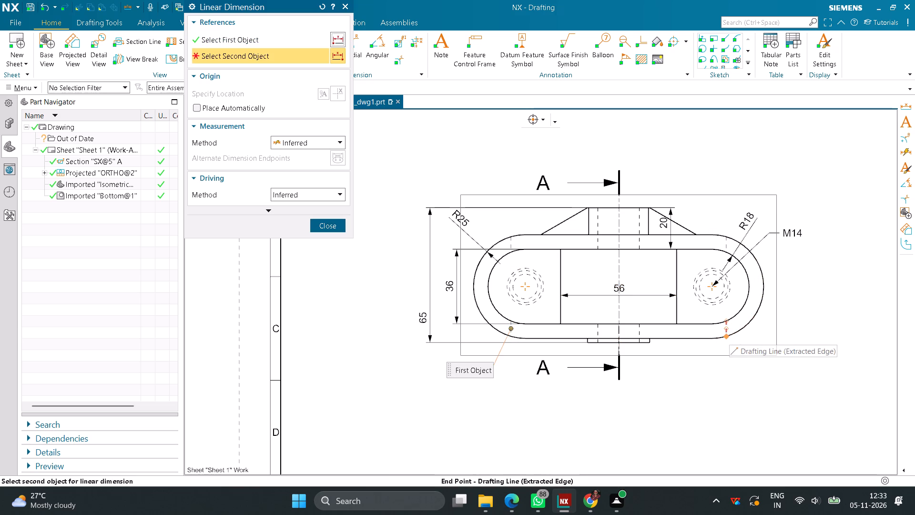
click(728, 331)
click(634, 392)
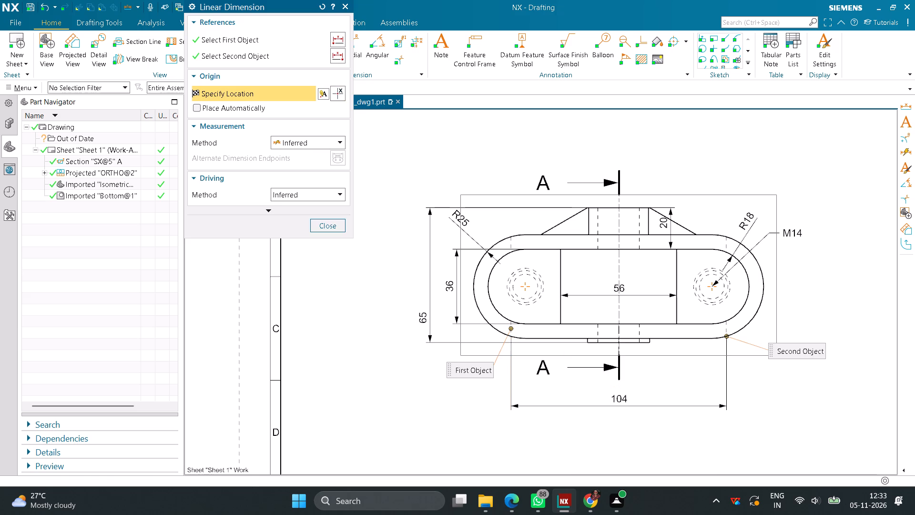
Dimension the upper hidden groove's width at the right end of the projected view, placing it just outside the view.
scroll(718, 402, down, 5)
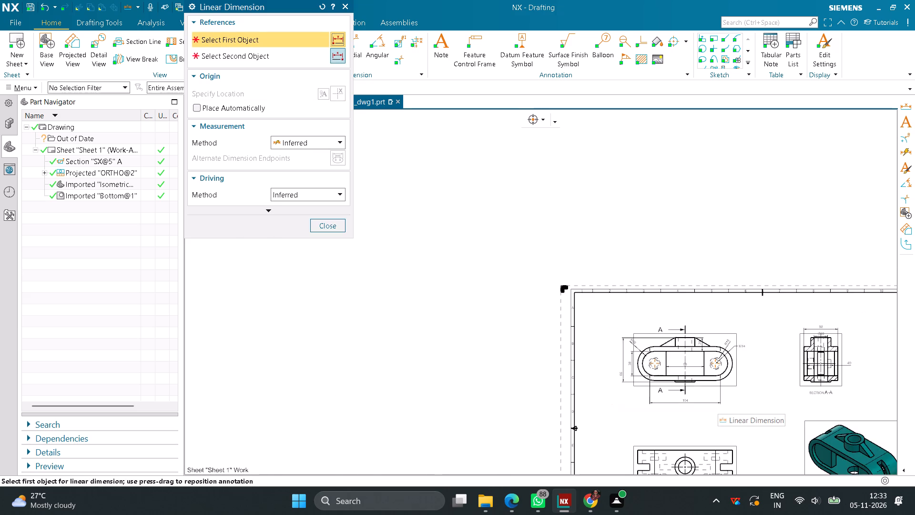
middle_drag(717, 419, 620, 291)
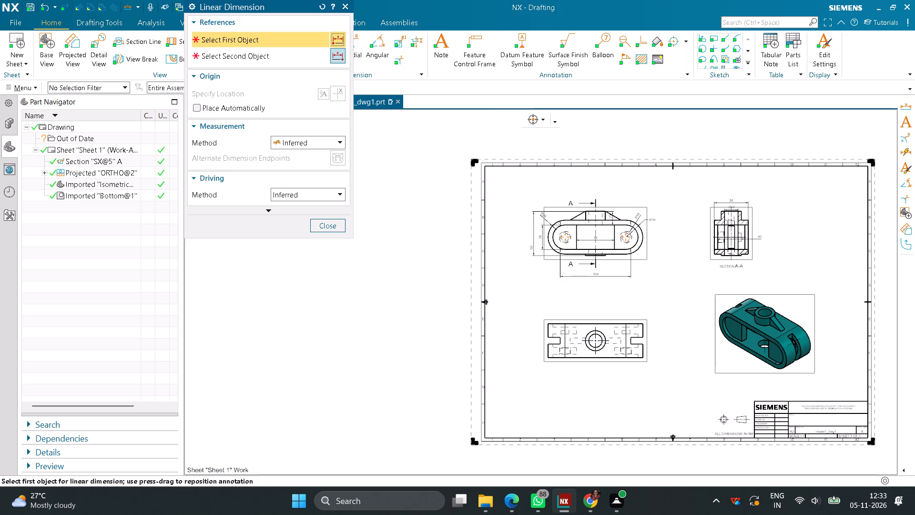
scroll(661, 323, up, 3)
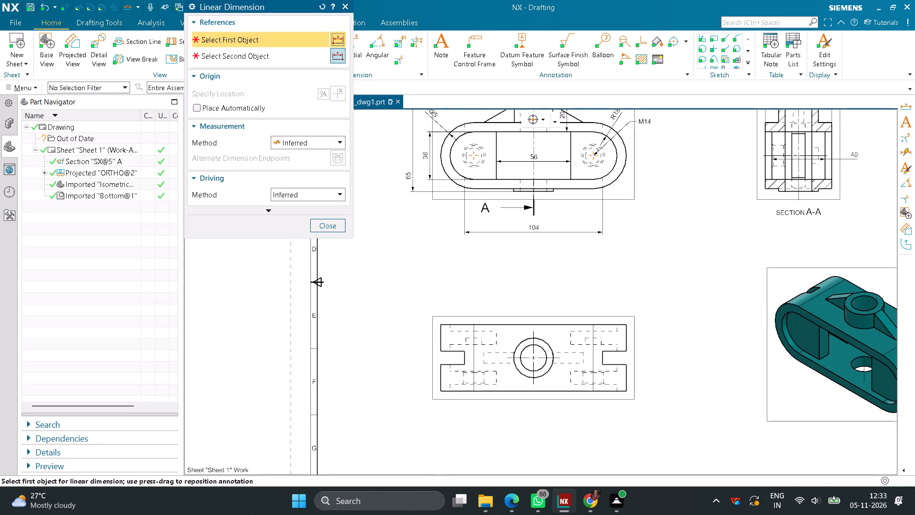
scroll(661, 323, up, 1)
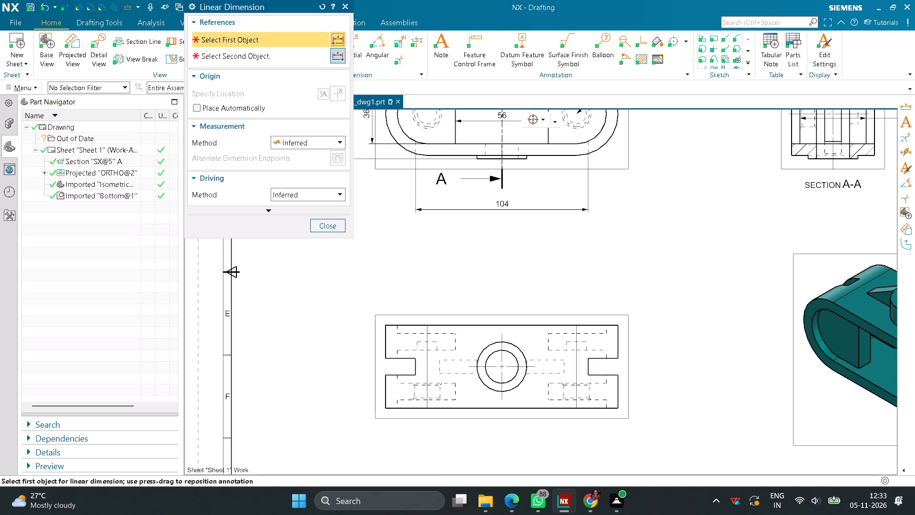
scroll(606, 425, up, 3)
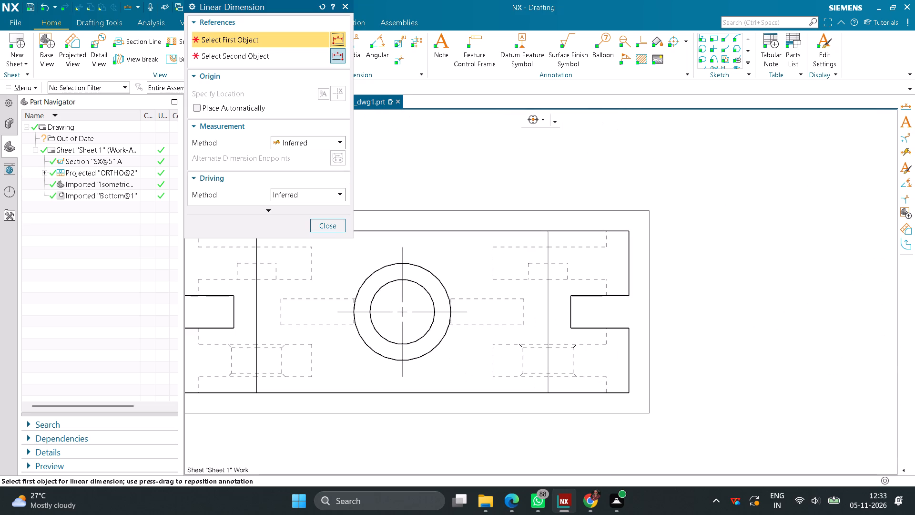
click(606, 245)
click(608, 279)
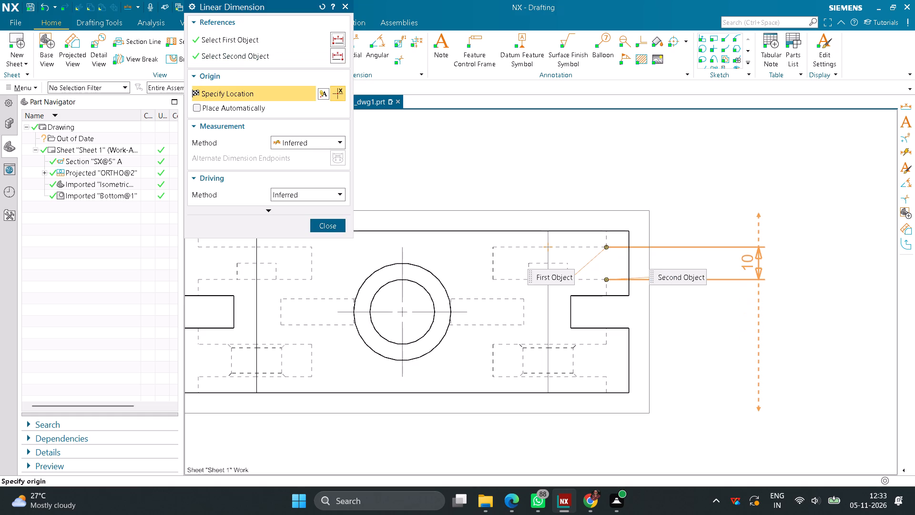
click(737, 265)
drag(732, 281, 670, 266)
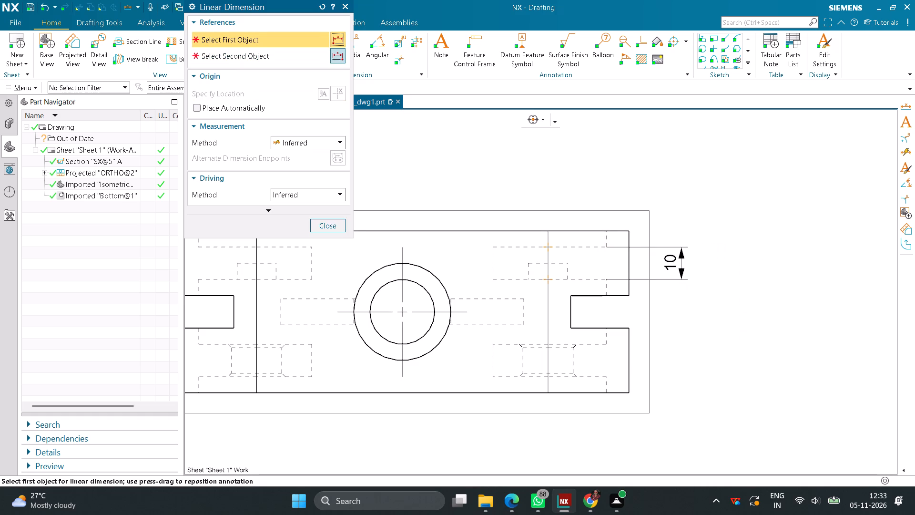
Dimension the small upper-right hidden hole's width above the projected view, and the hidden rib's thickness beside the central boss.
click(531, 271)
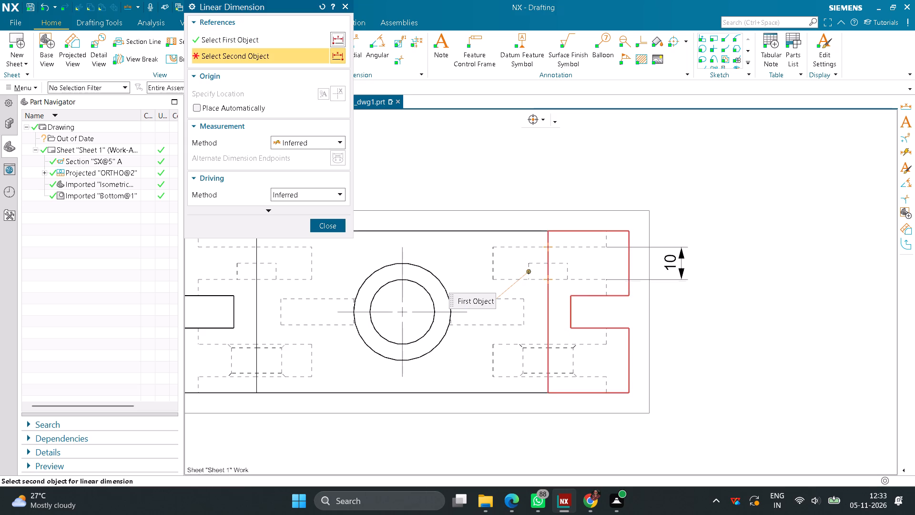
click(570, 268)
click(549, 211)
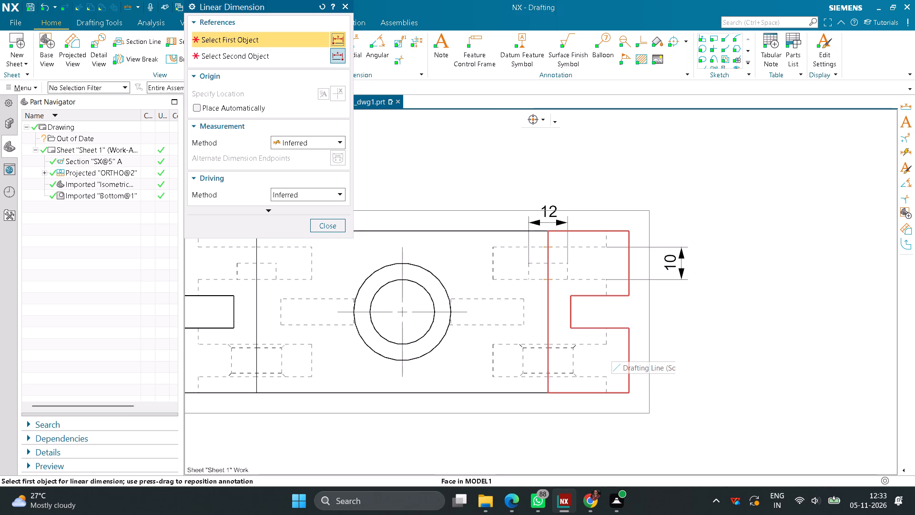
click(475, 302)
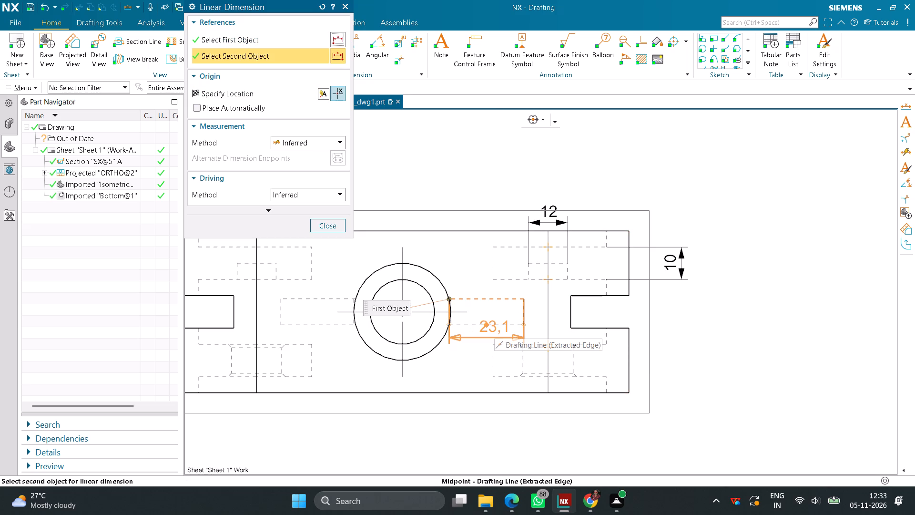
click(469, 326)
click(466, 351)
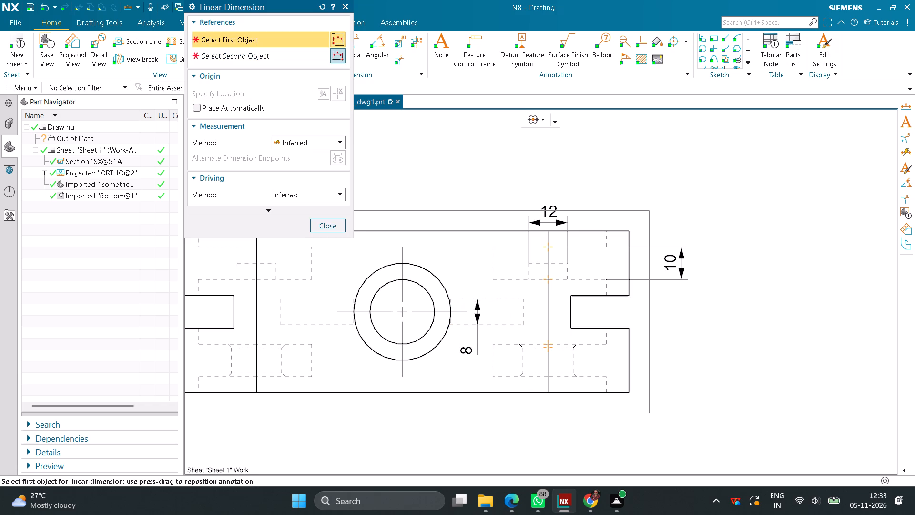
Dimension the width of the notch at the projected view's left end, placing it outside the outline.
scroll(662, 371, down, 2)
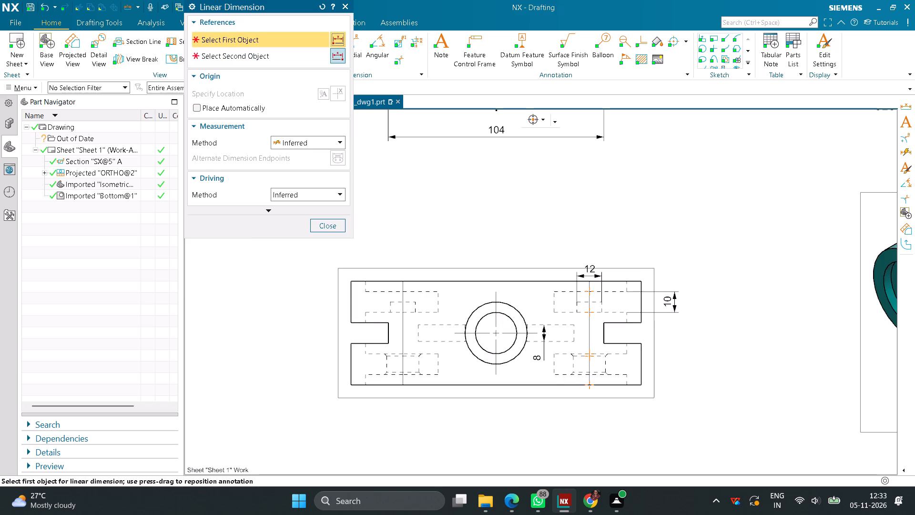
scroll(310, 316, up, 3)
click(412, 330)
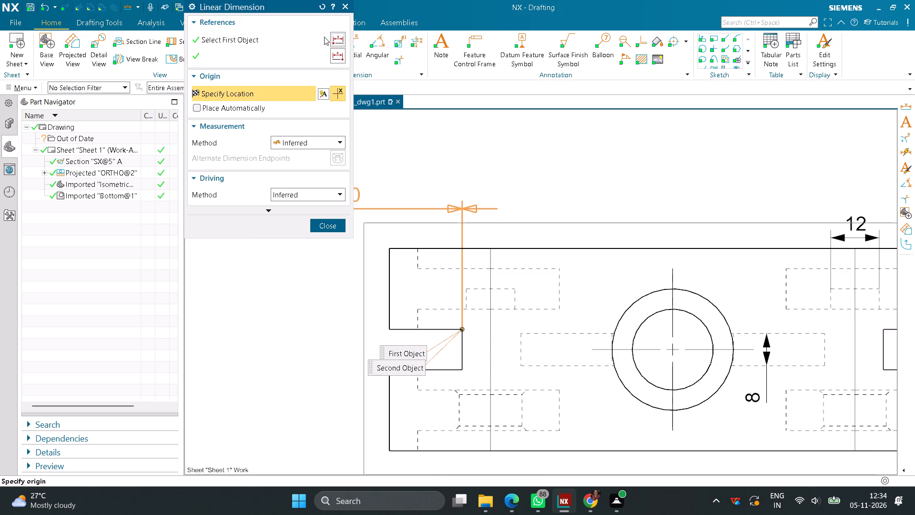
click(323, 7)
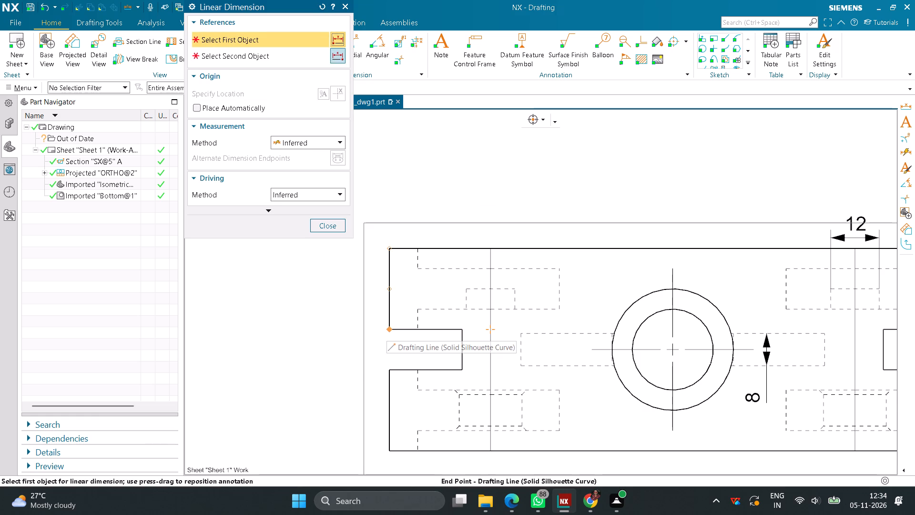
click(386, 329)
click(410, 369)
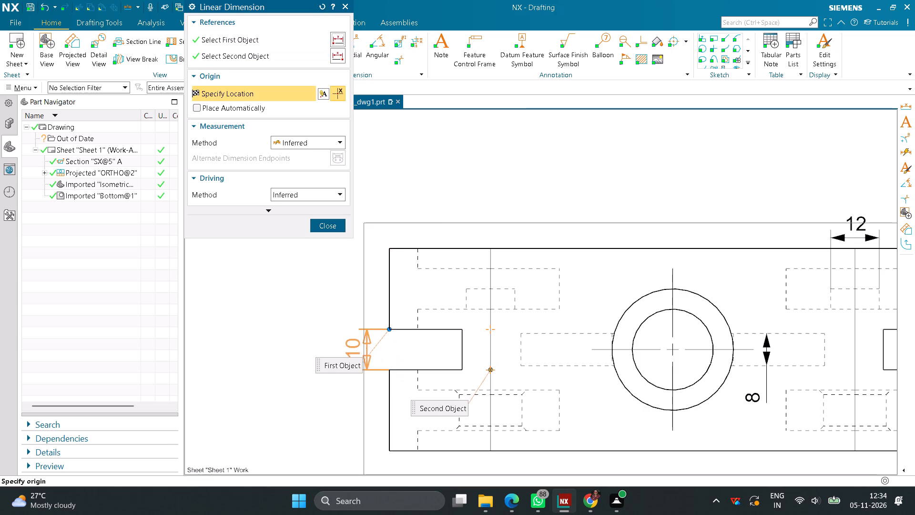
click(348, 346)
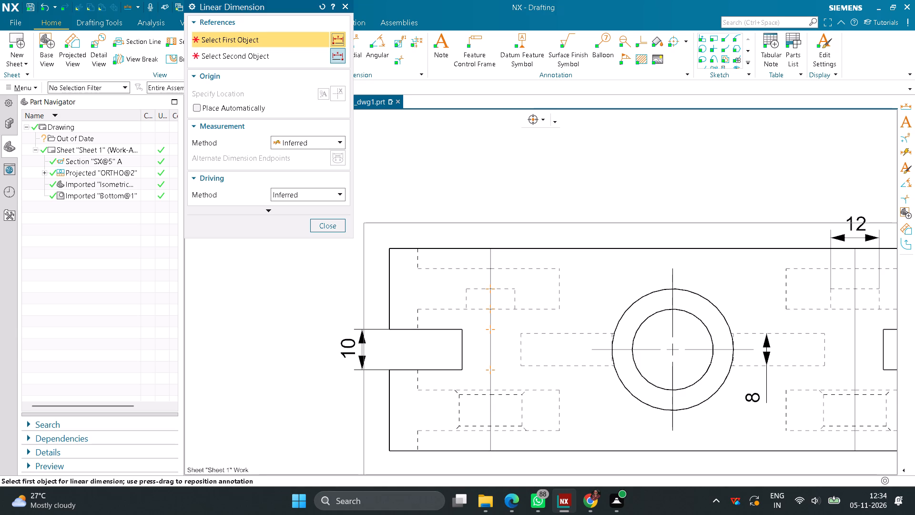
Dimension the length of the lower-left hidden pocket in the projected view, placing it below the outline.
click(417, 442)
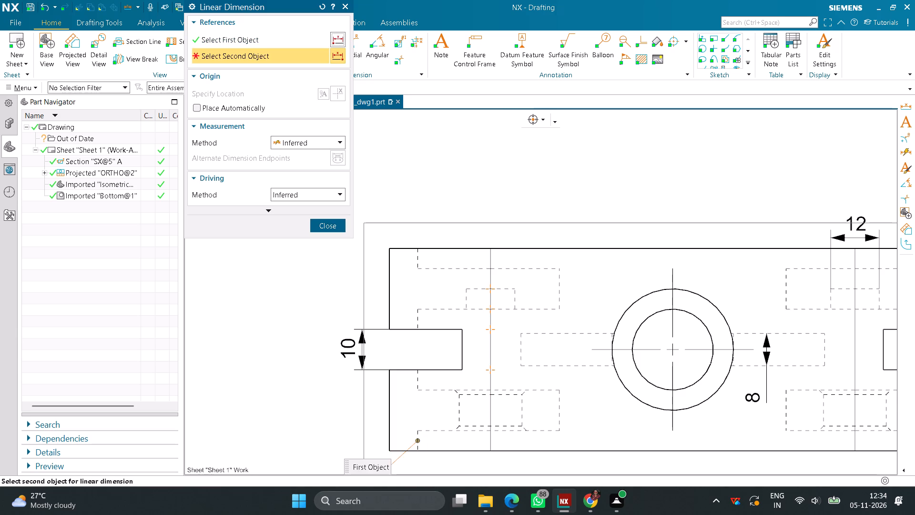
click(561, 421)
click(486, 463)
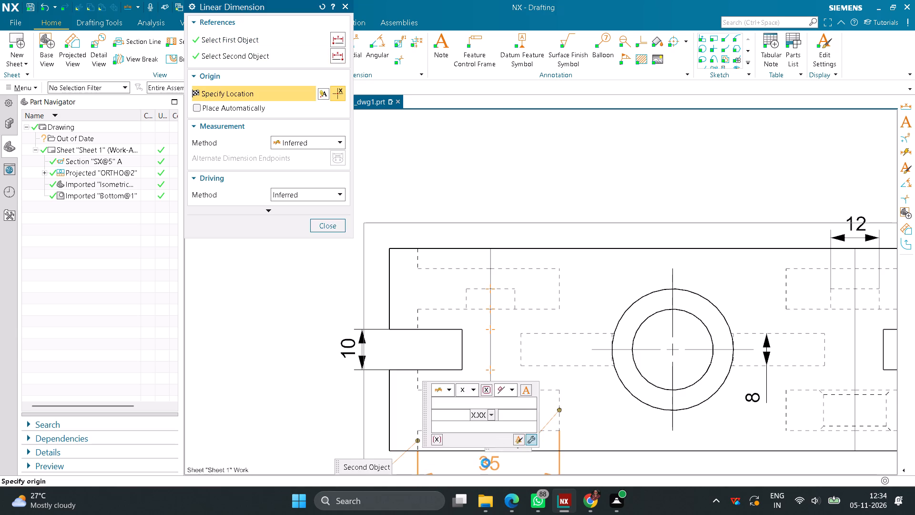
Add diametral dimensions to the central boss's inner and outer circles in the projected view, placing their text above the boss.
middle_drag(597, 433, 612, 359)
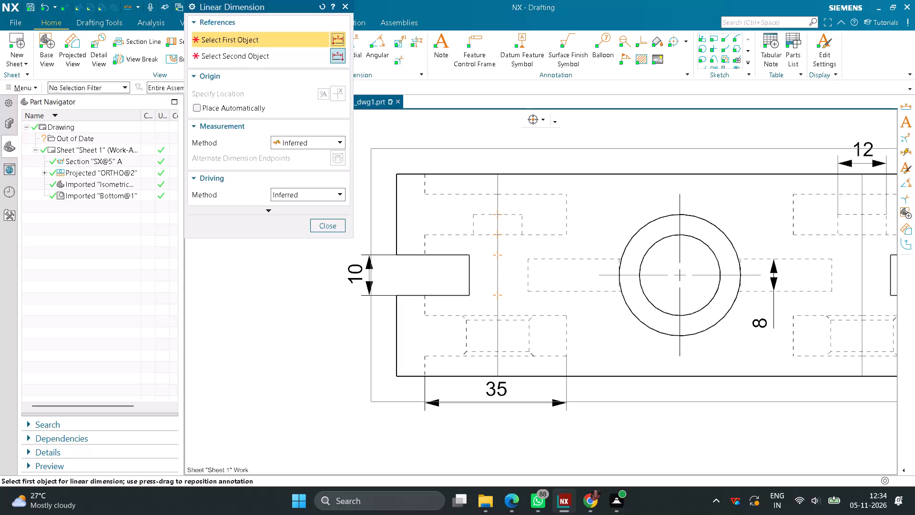
click(354, 47)
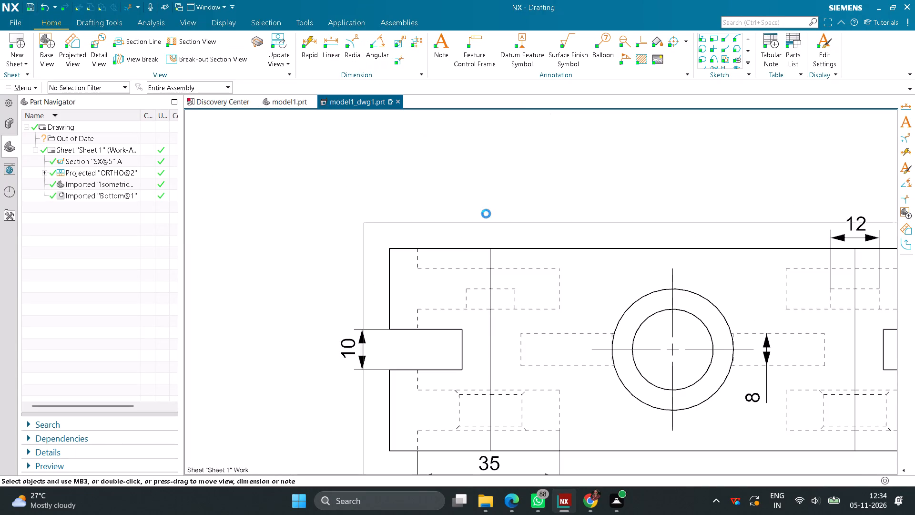
click(651, 312)
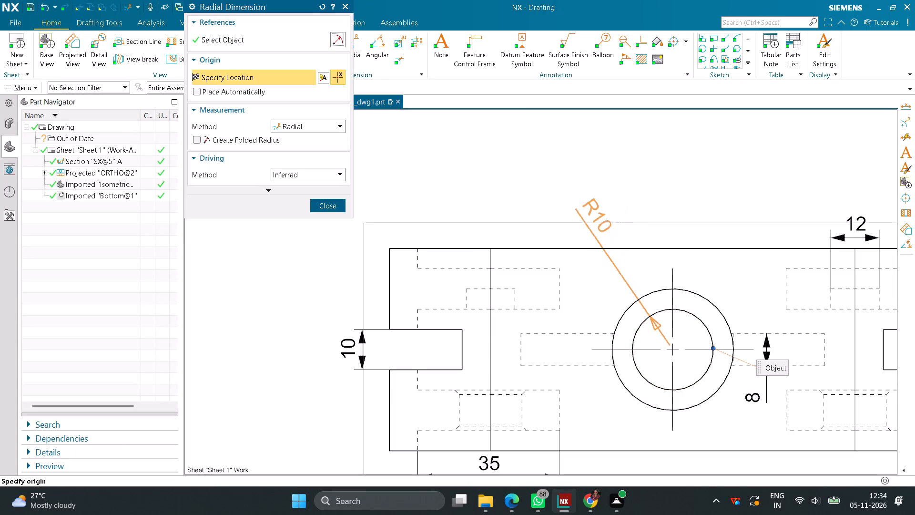
click(342, 124)
click(313, 159)
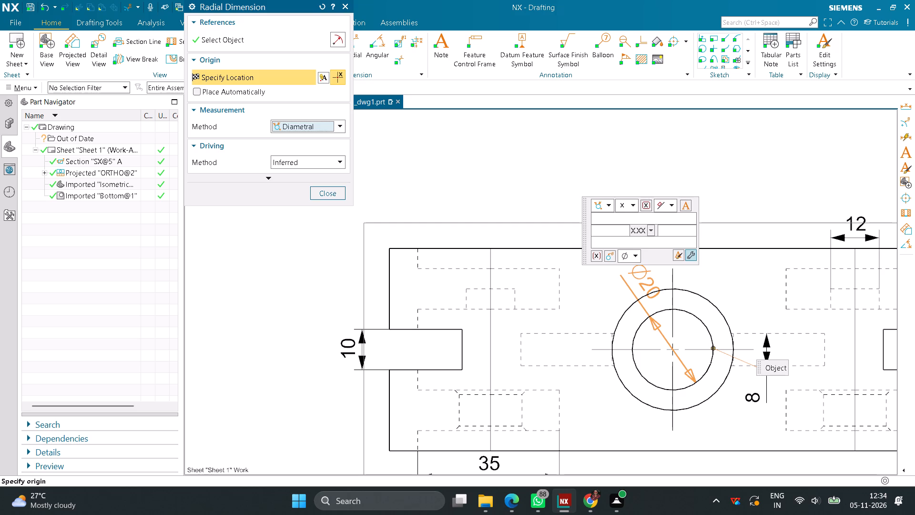
click(618, 284)
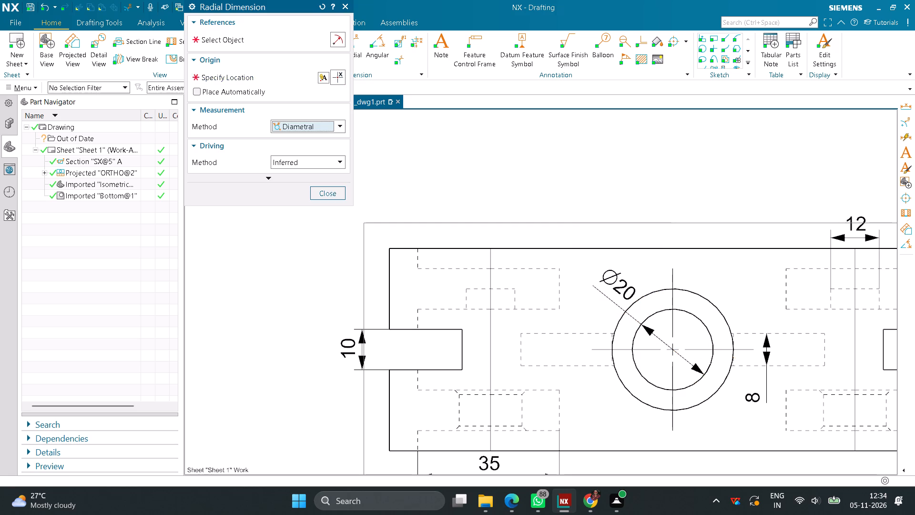
click(687, 291)
click(701, 267)
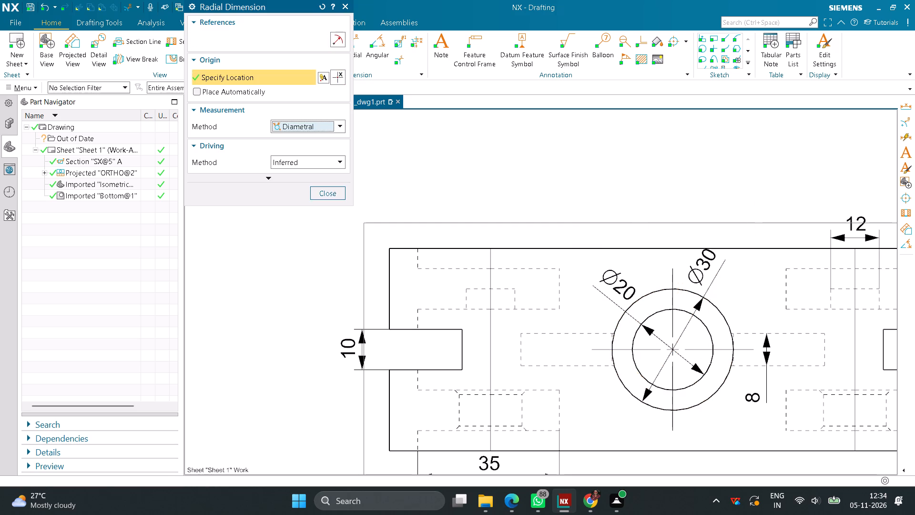
scroll(706, 280, down, 3)
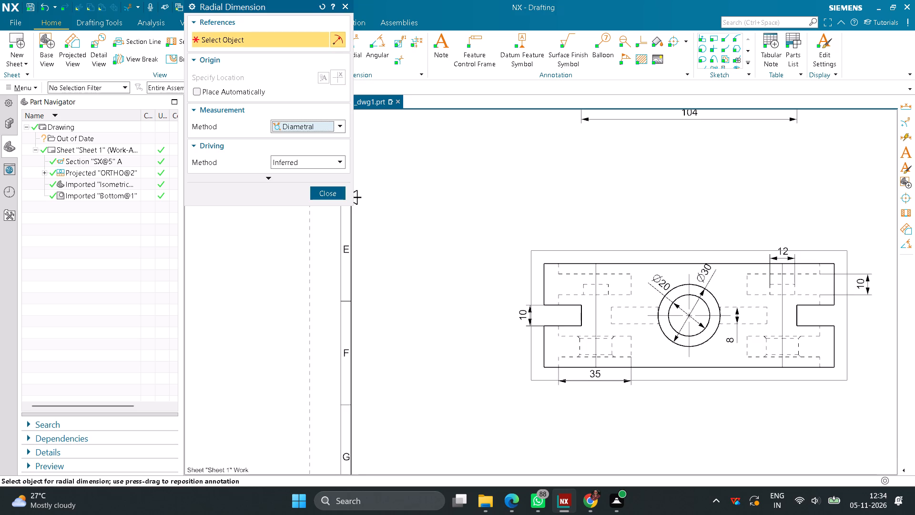
click(339, 198)
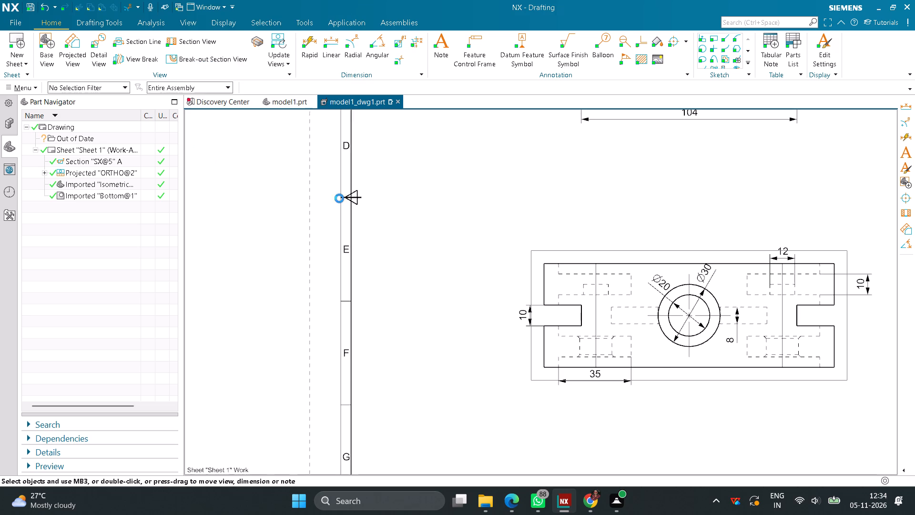
Dimension the overall length of the central hidden rib between its two ends, placing it above the projected view.
click(332, 51)
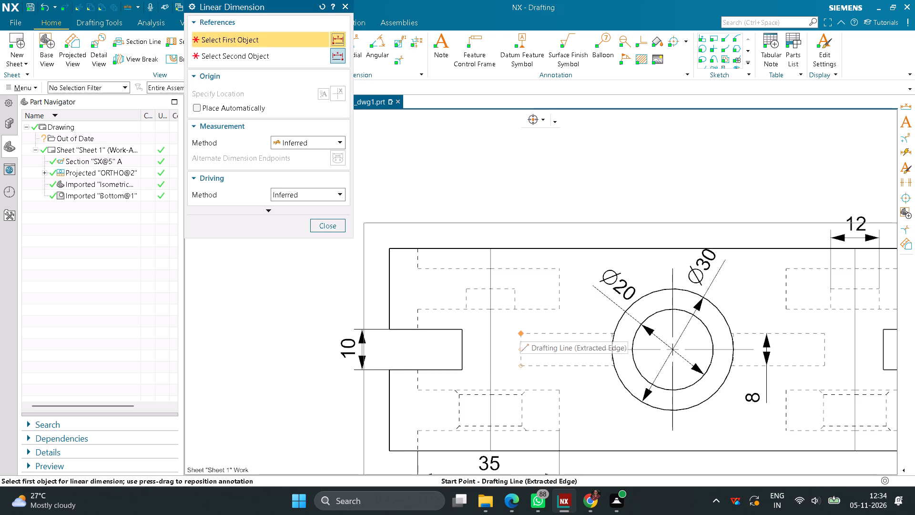
click(520, 329)
click(824, 342)
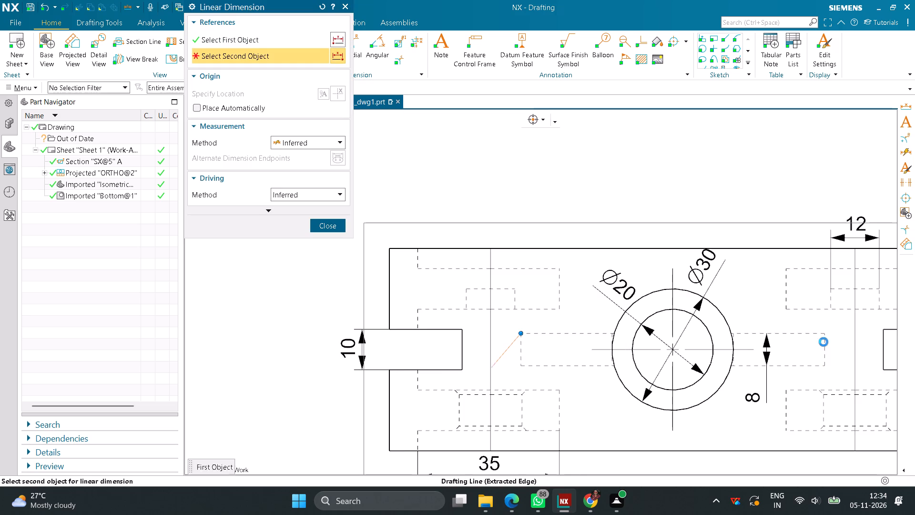
click(688, 200)
scroll(750, 230, down, 2)
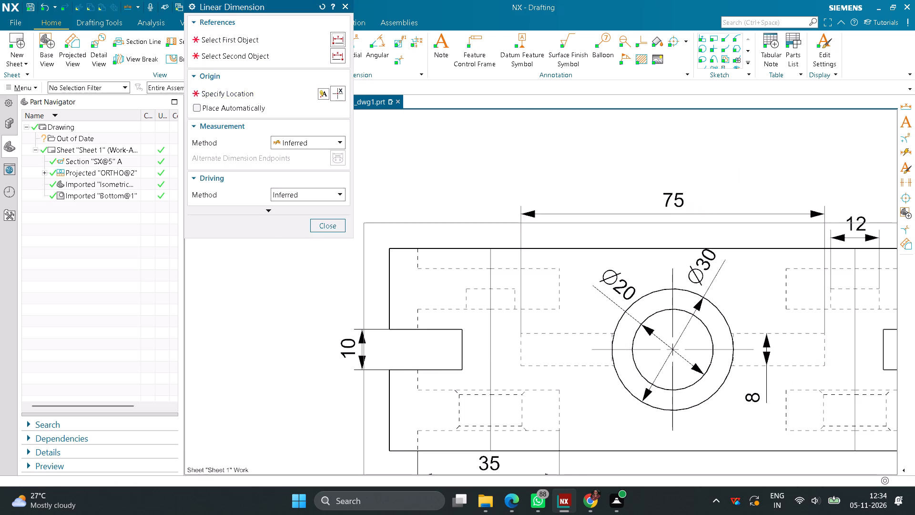
scroll(748, 230, down, 4)
click(338, 227)
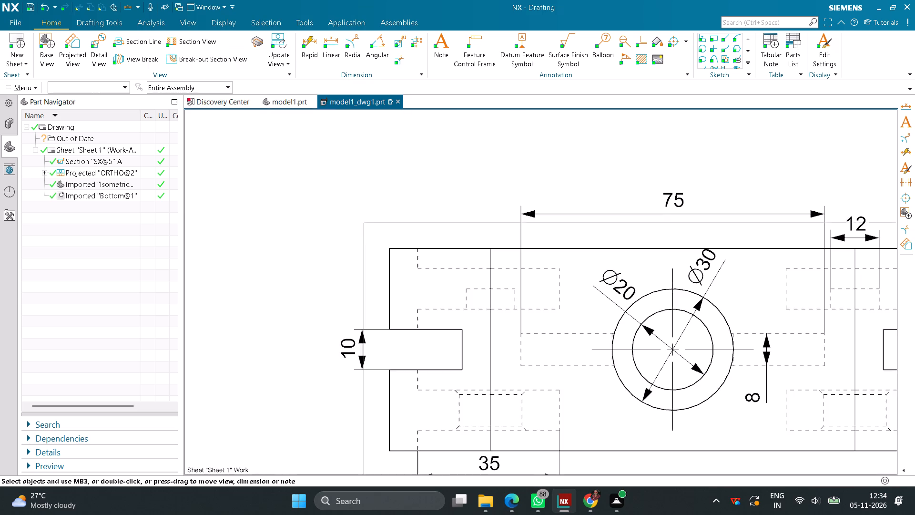
Label the two orthographic views with notes: FERONT below the projected view and TOP below the upper slot-shaped view.
scroll(544, 253, down, 5)
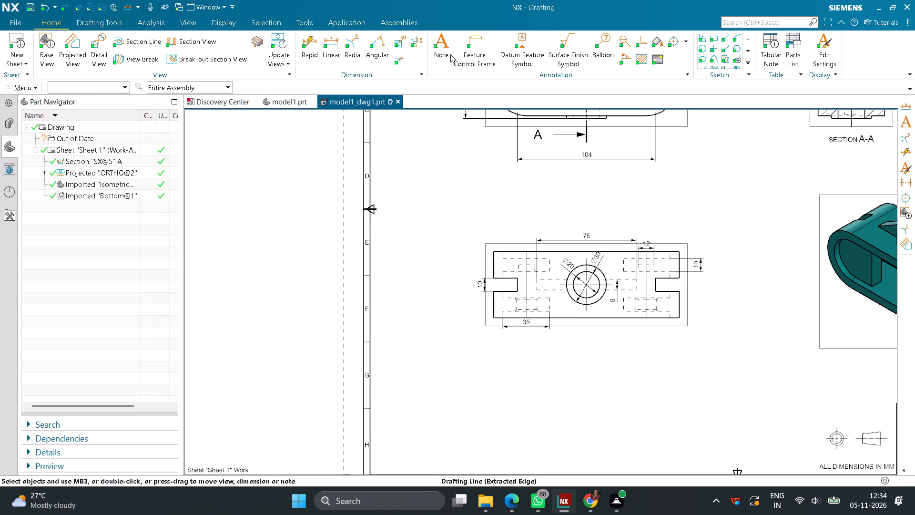
click(450, 54)
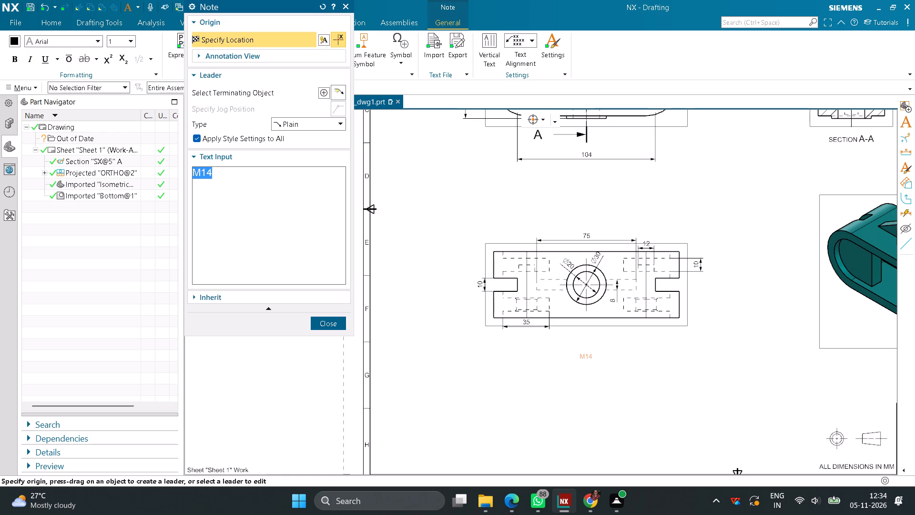
text(FERONT)
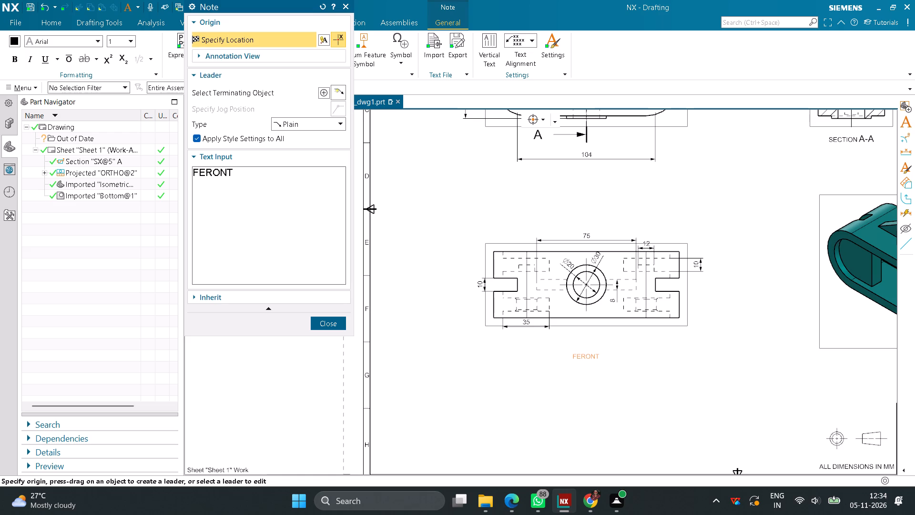
click(586, 389)
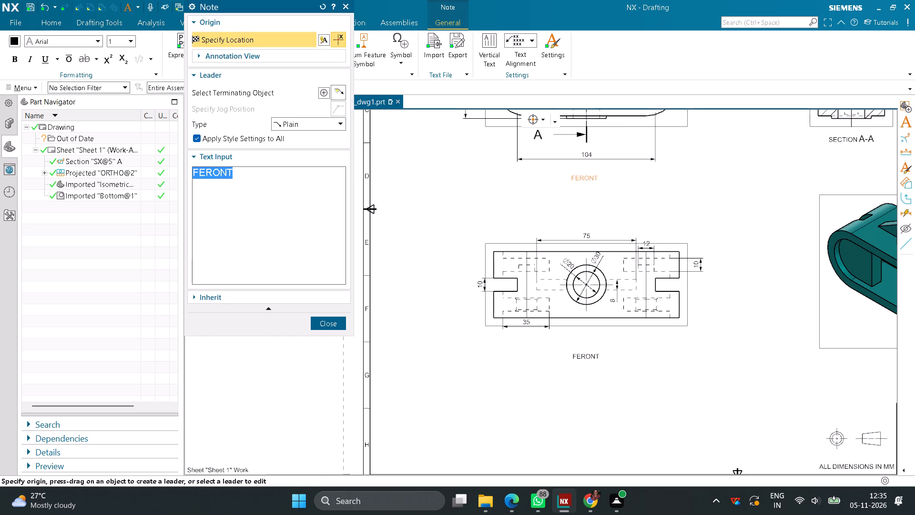
text(TOP)
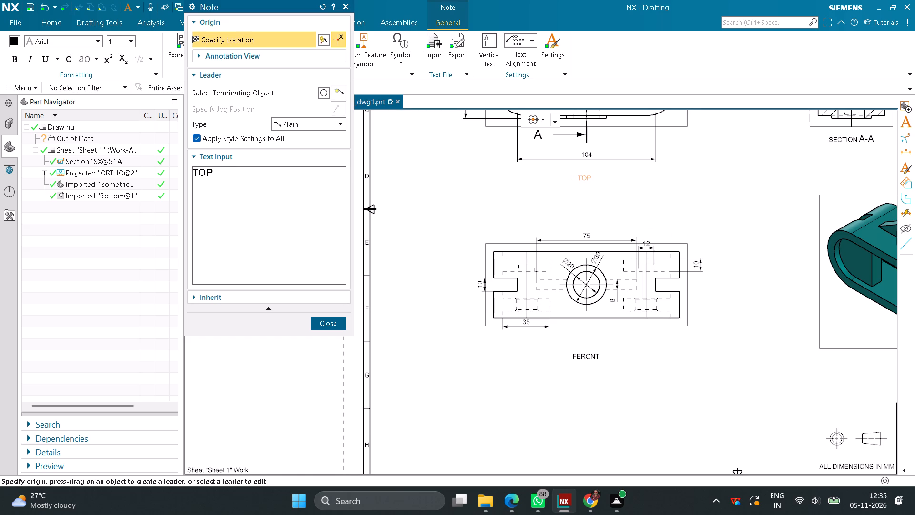
click(584, 210)
Add the note ISOMETRIC below the shaded isometric view, above the title block.
scroll(672, 233, down, 4)
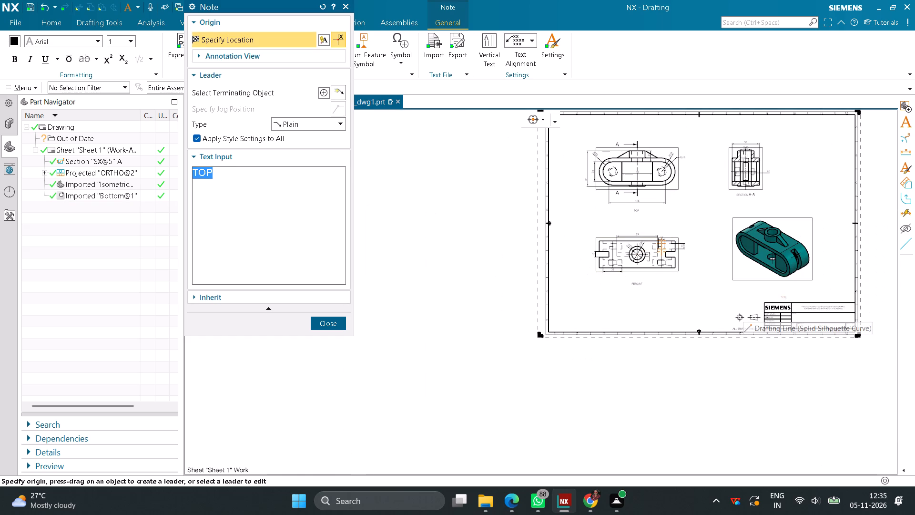
scroll(774, 305, up, 4)
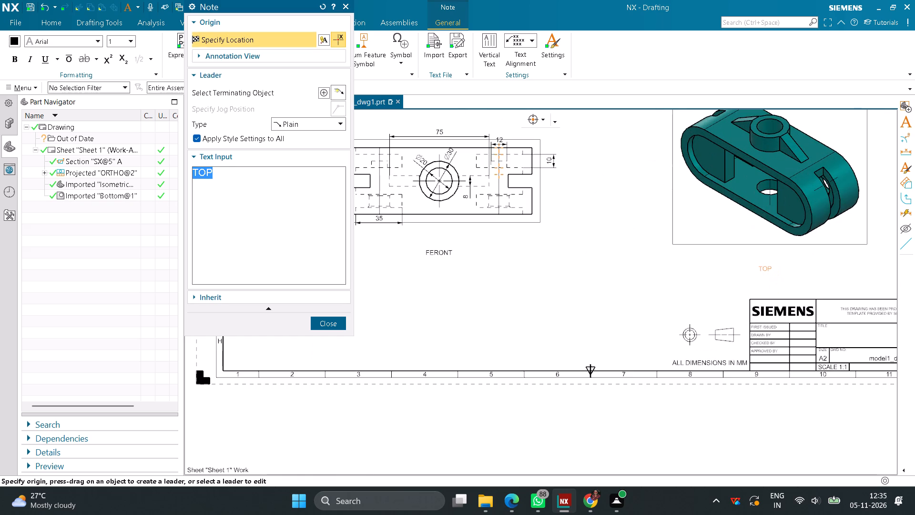
text(ISOMETRIC)
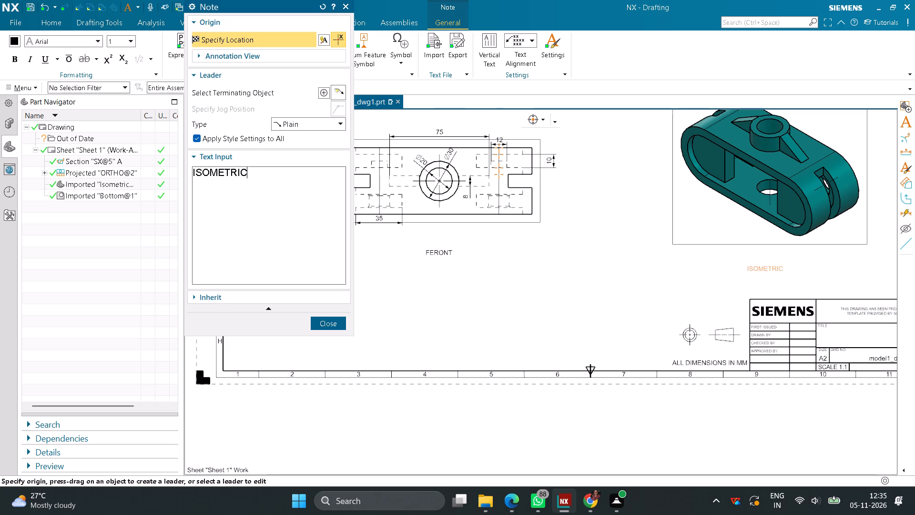
scroll(765, 301, up, 2)
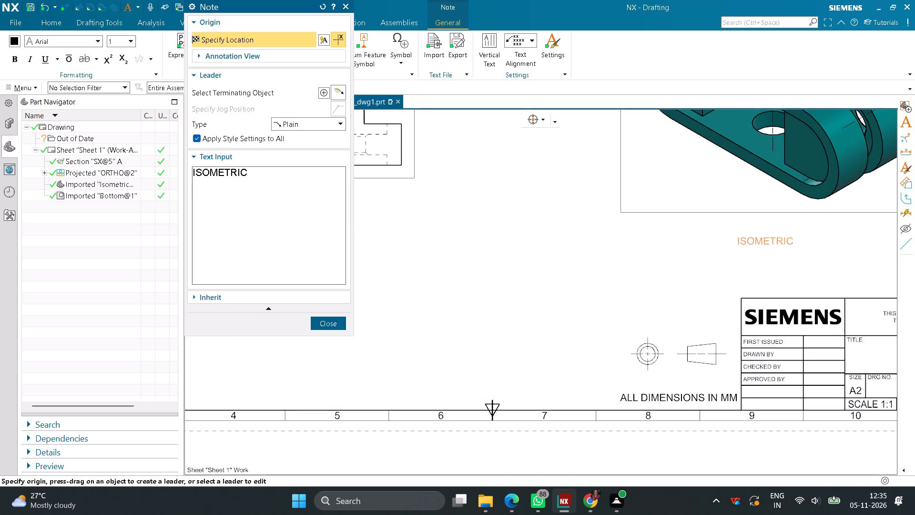
click(765, 291)
Add the title note PART MODEL near the sheet's upper border, above the slot-shaped and section views.
scroll(730, 281, down, 4)
scroll(694, 250, down, 4)
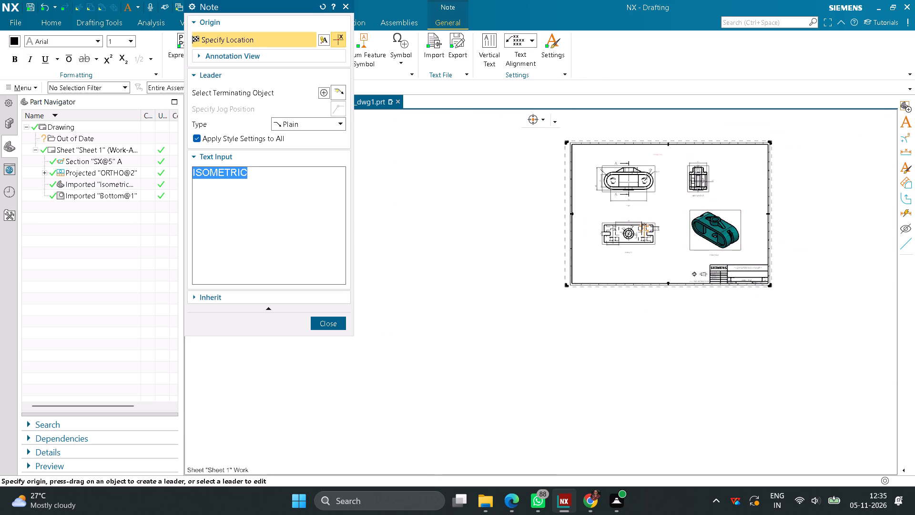
scroll(658, 162, up, 8)
middle_drag(657, 160, 657, 278)
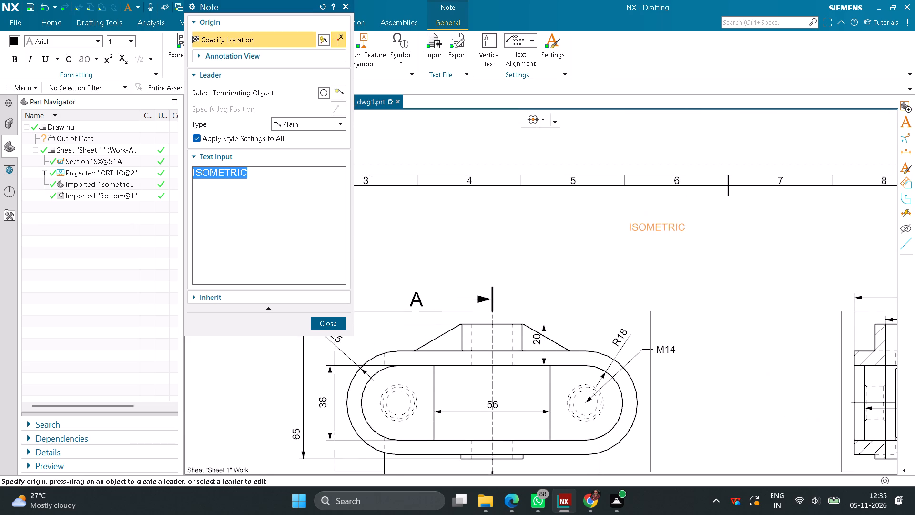
middle_drag(657, 278, 657, 288)
text(PART MODEL)
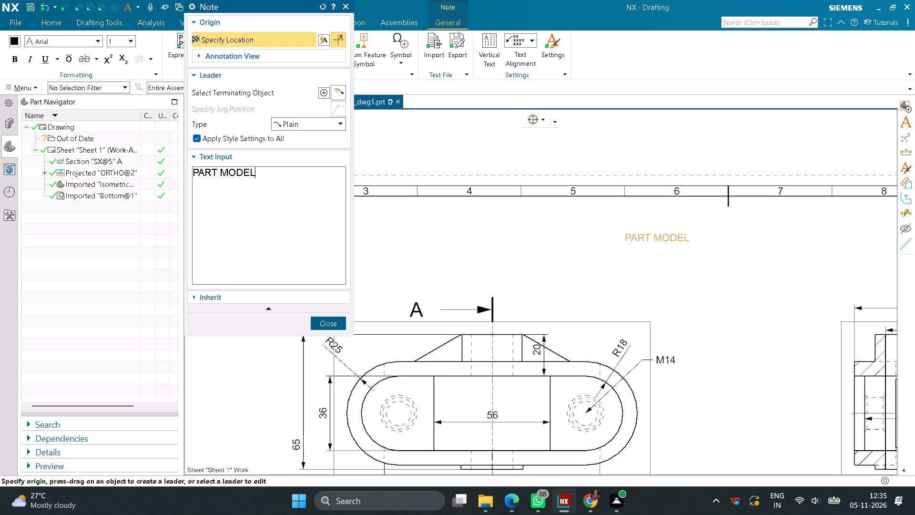
click(629, 282)
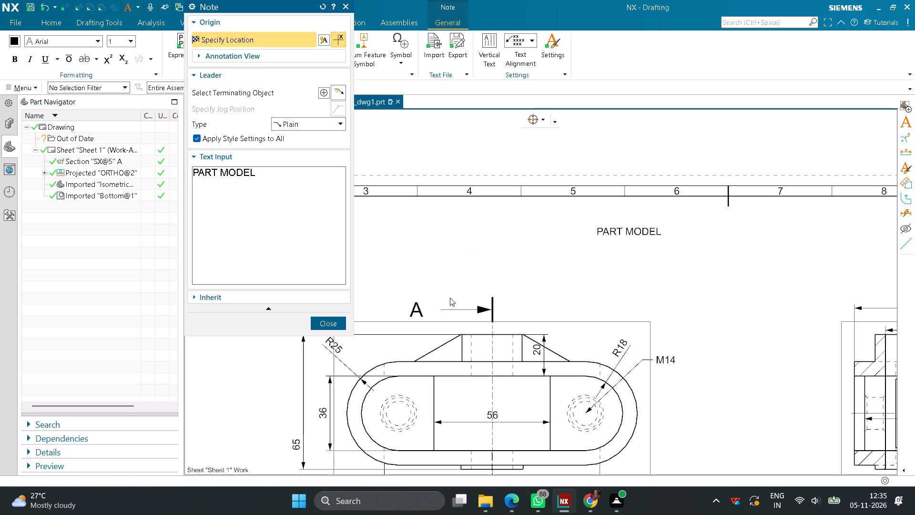
click(330, 329)
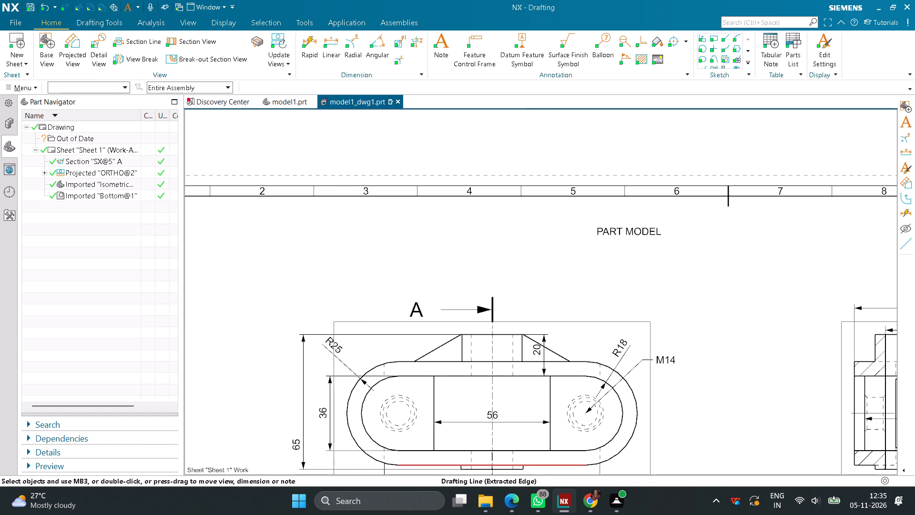
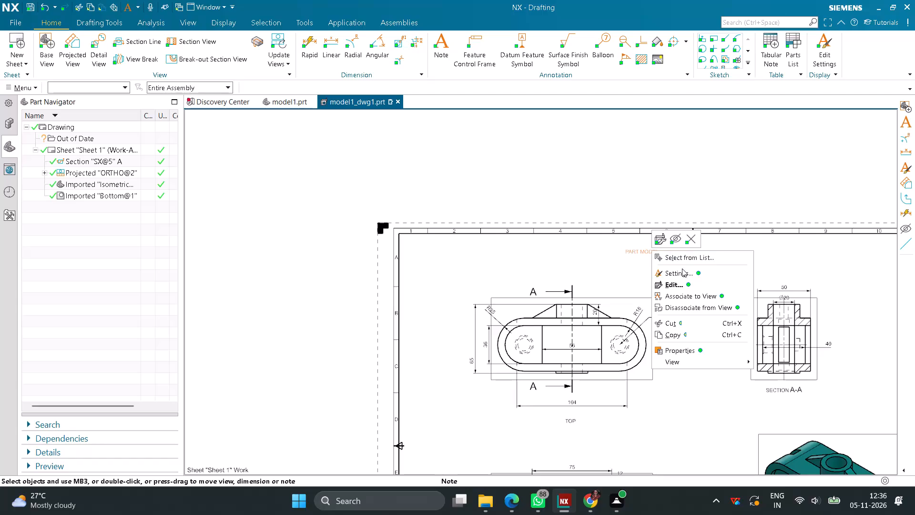
Set the PART MODEL title note's lettering to Bold Italic with a height of 12.
click(682, 268)
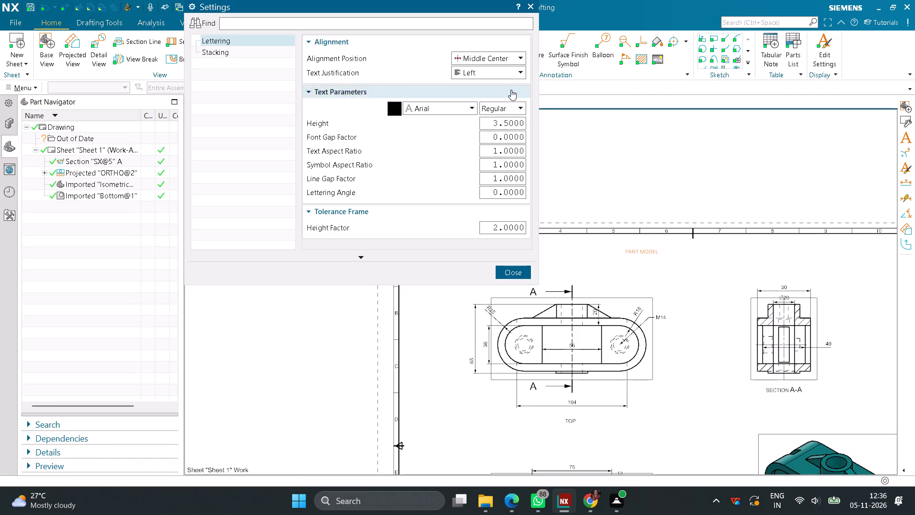
click(513, 112)
click(503, 147)
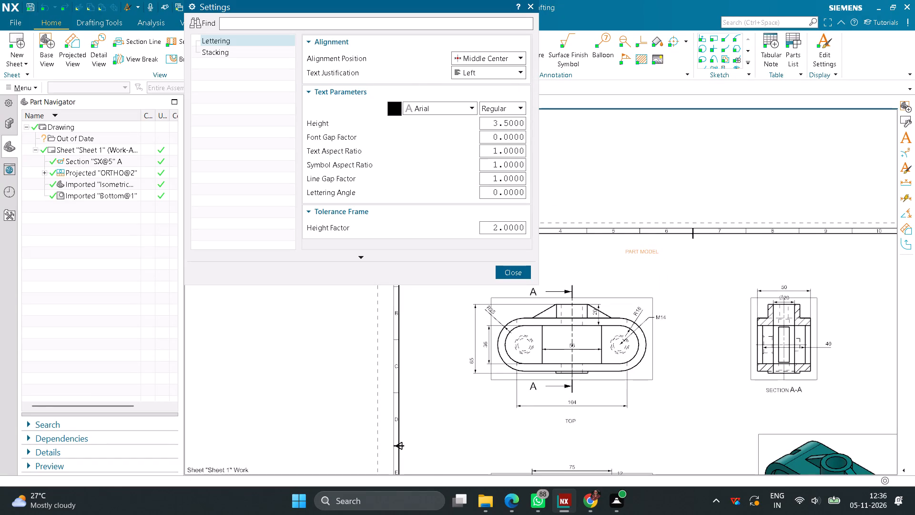
drag(491, 123, 558, 127)
text(12)
key(Return)
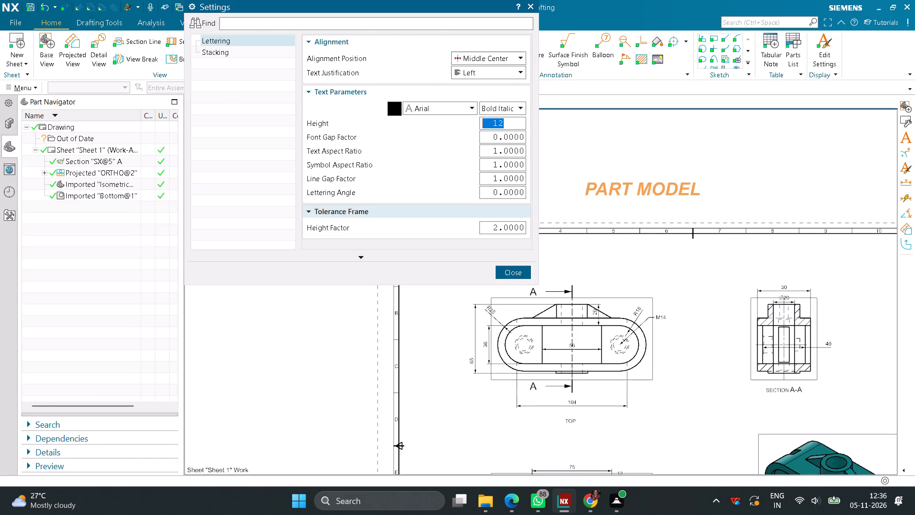
click(517, 277)
Move the enlarged PART MODEL title inside the sheet border, centred just above the slot-shaped and section views.
drag(660, 192, 659, 353)
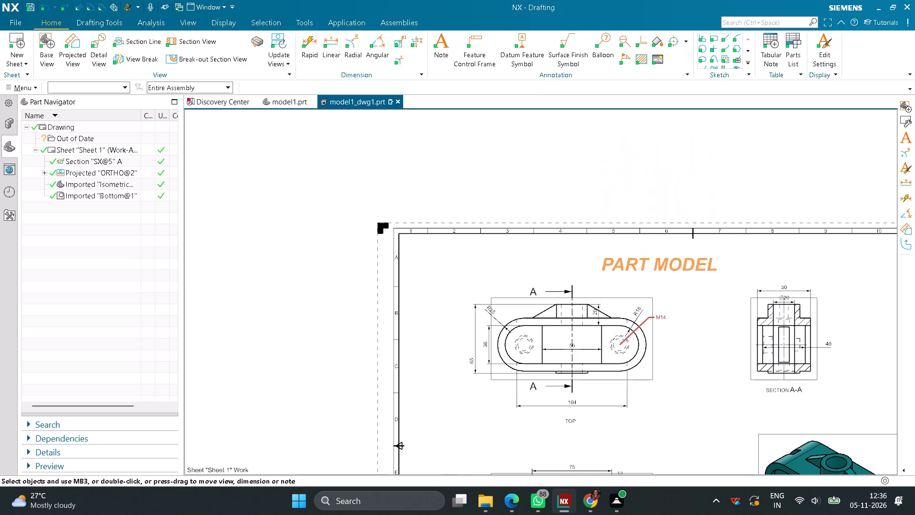
drag(659, 353, 653, 343)
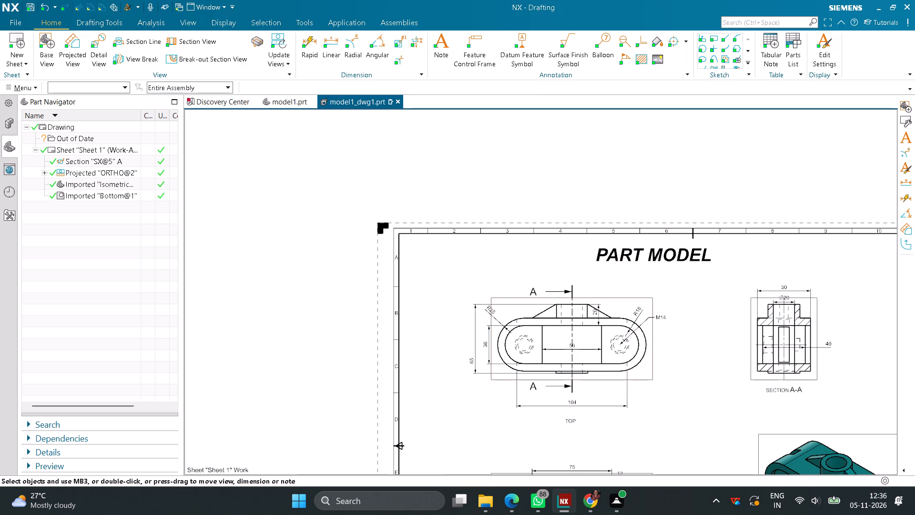
Set the TOP, FERONT, SECTION A-A and ISOMETRIC view labels together to Bold lettering with a height of 6.
middle_drag(631, 438, 546, 304)
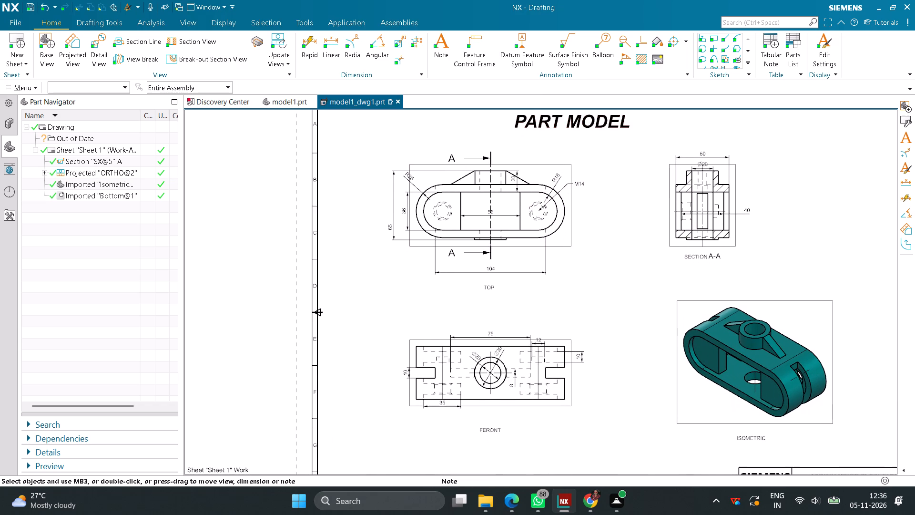
click(494, 290)
click(493, 430)
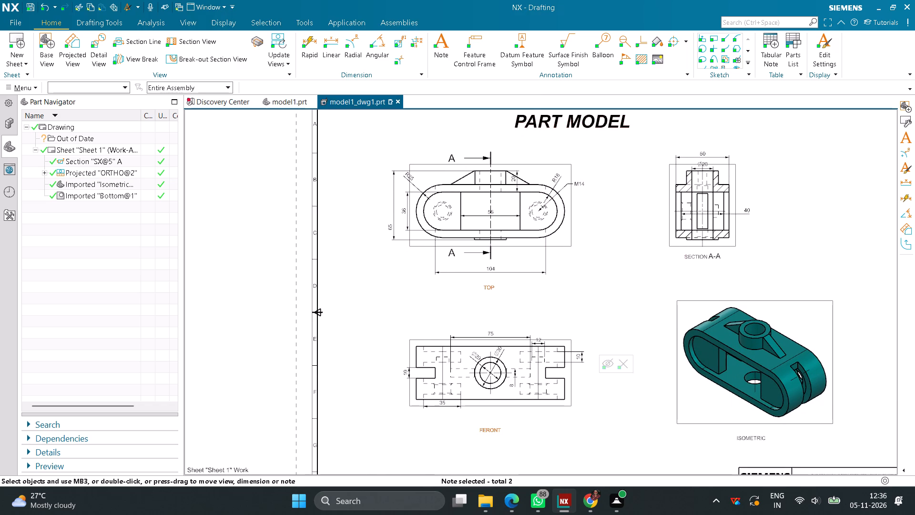
click(713, 253)
click(754, 440)
right_click(755, 435)
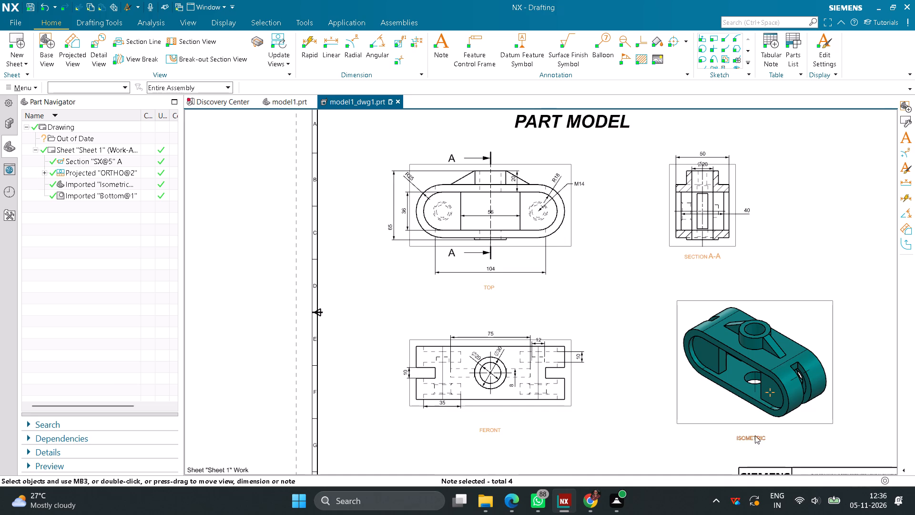
click(779, 445)
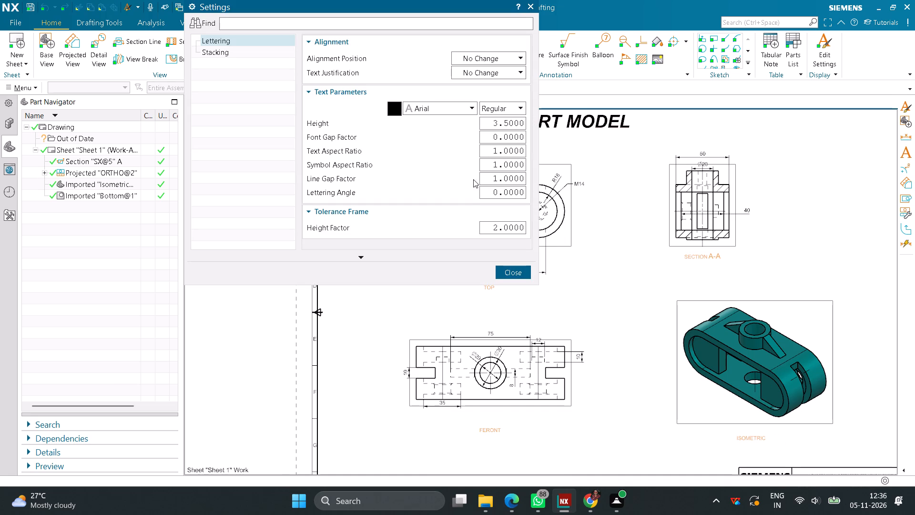
click(511, 105)
click(506, 133)
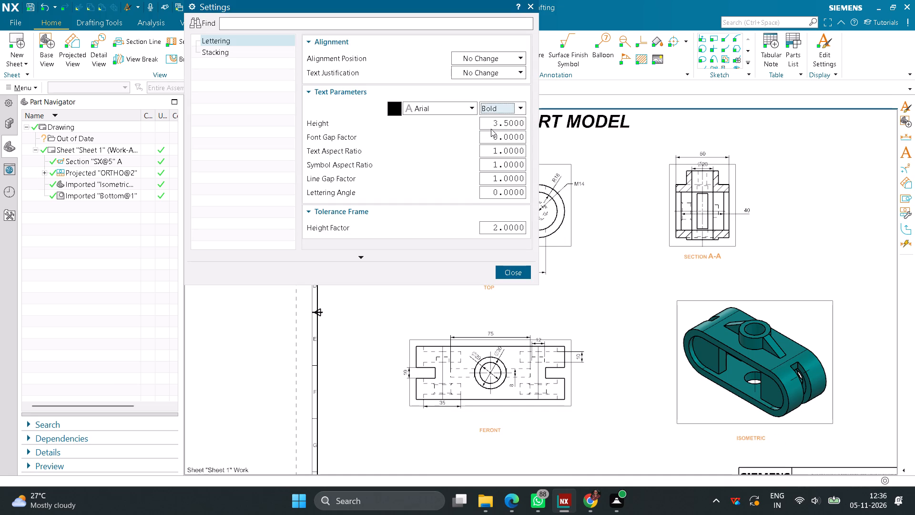
drag(492, 121, 582, 136)
key(6)
key(Return)
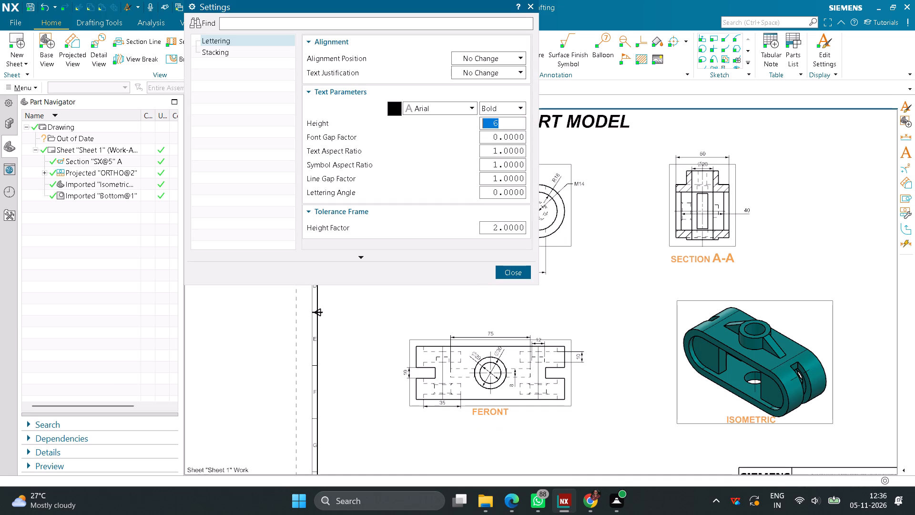
click(520, 266)
Move the 104 dimension clear of the TOP label, placing it between the slot-shaped view and the label.
scroll(504, 272, up, 3)
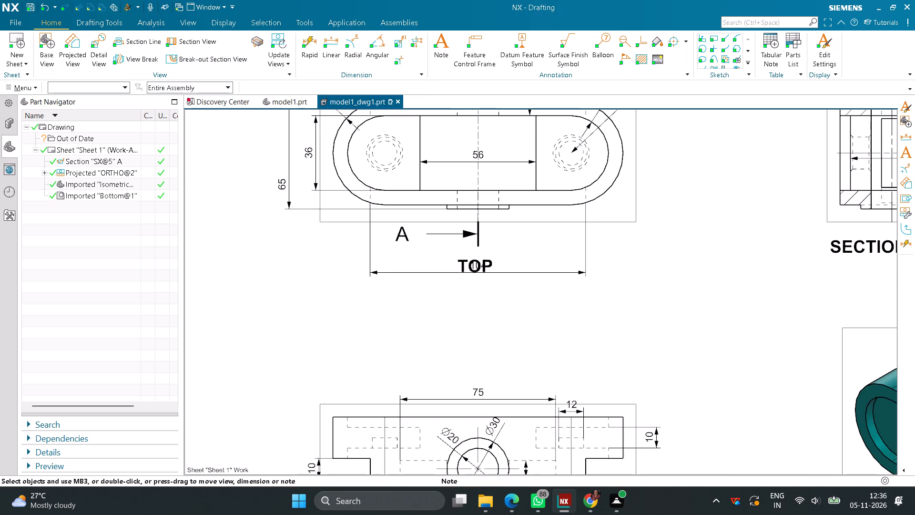
drag(529, 272, 517, 272)
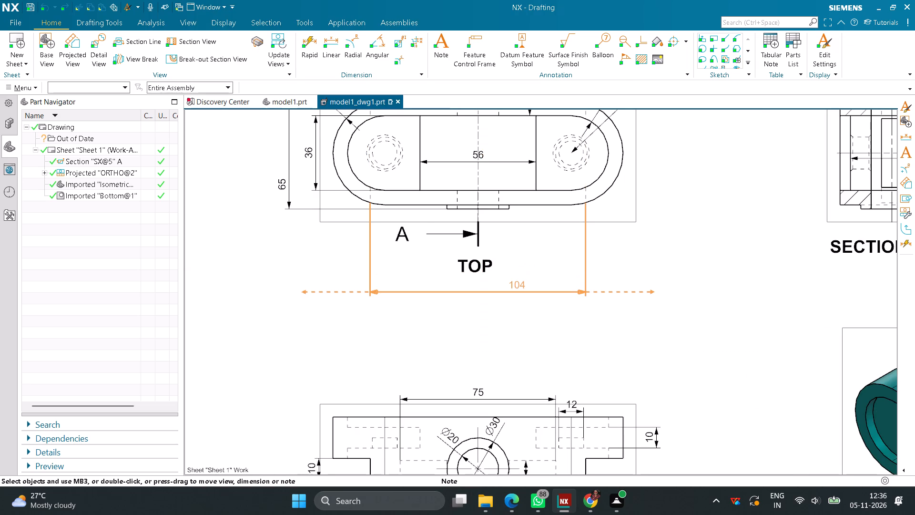
drag(517, 272, 499, 245)
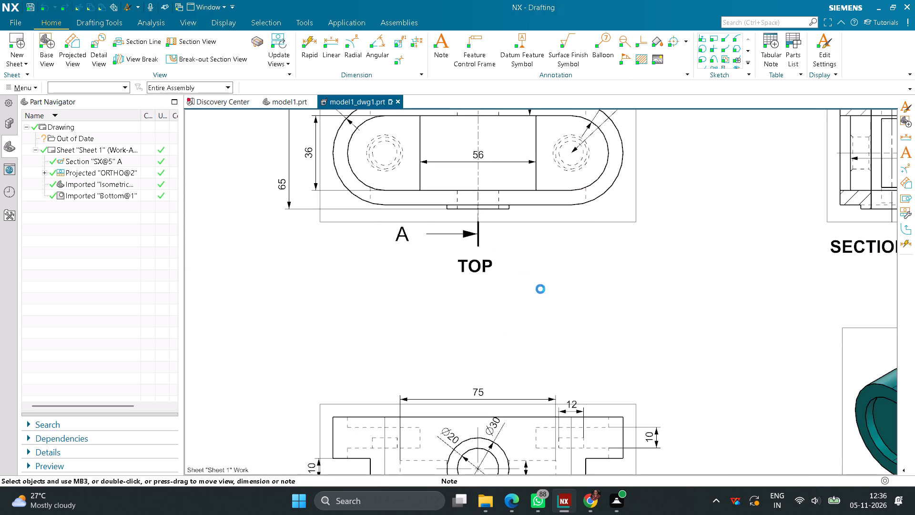
scroll(551, 283, down, 3)
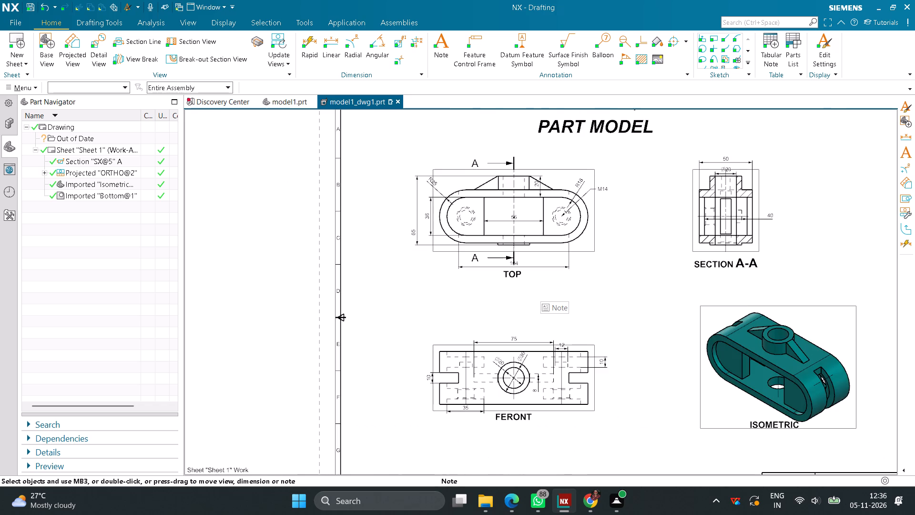
Turn off the display of view borders in the drawing view workflow settings of the Drafting Preferences.
click(33, 91)
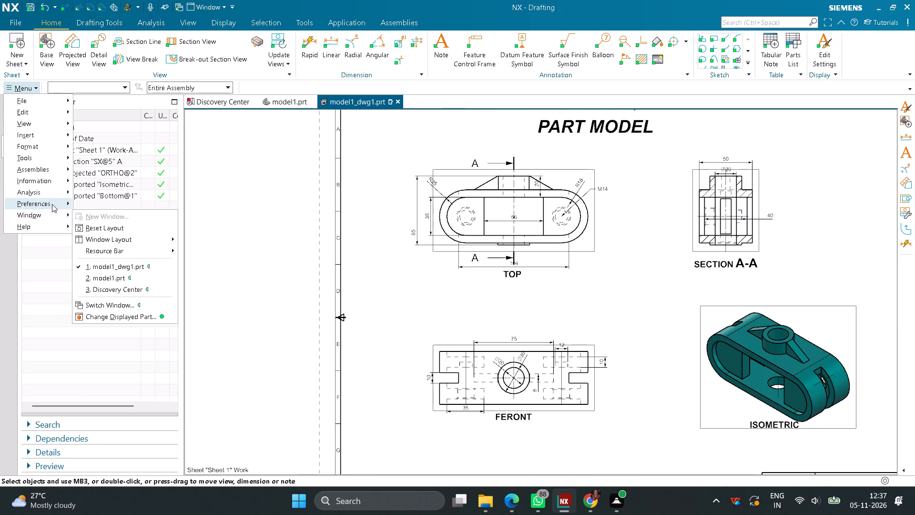
click(52, 204)
click(115, 240)
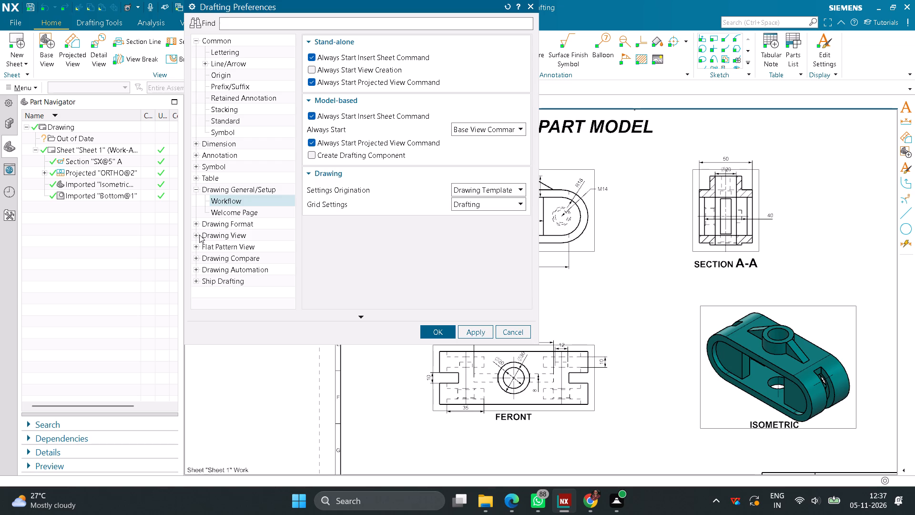
click(195, 235)
click(232, 212)
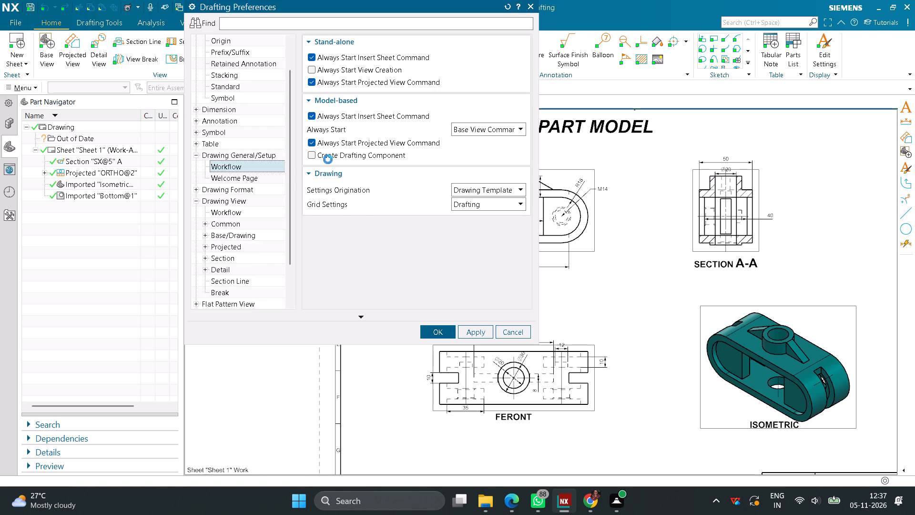
click(317, 61)
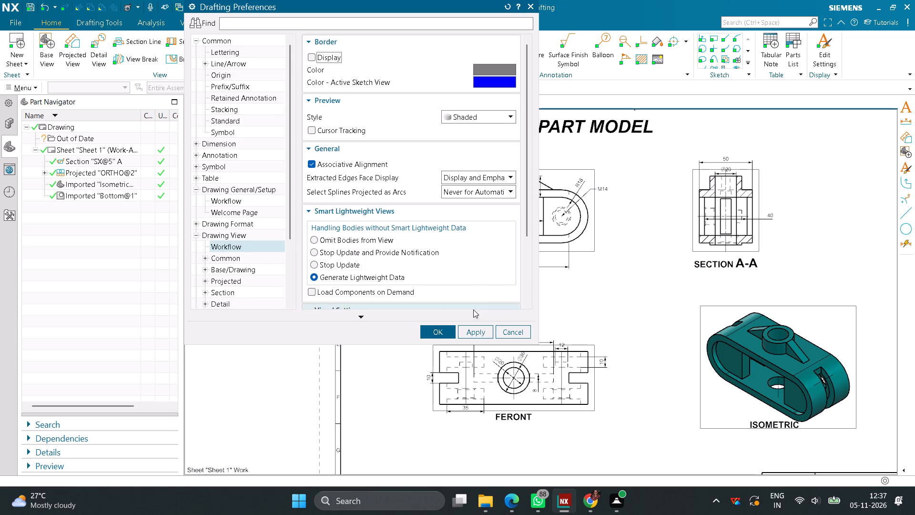
click(474, 330)
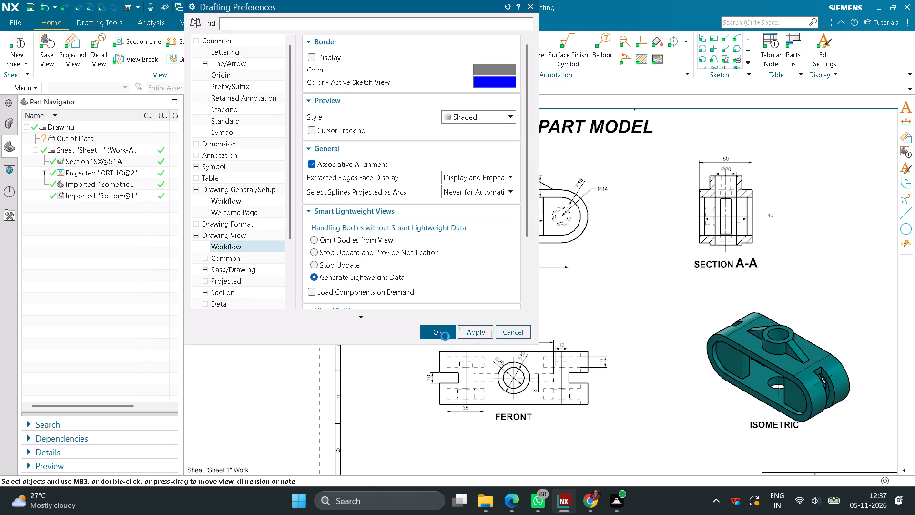
click(447, 334)
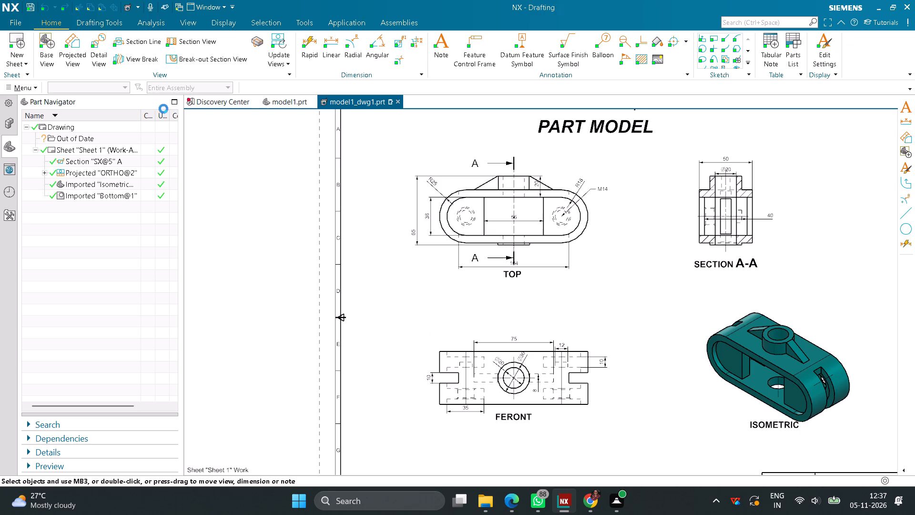
Save the drawing as model1_dwg1.prt in the internship folder.
click(17, 24)
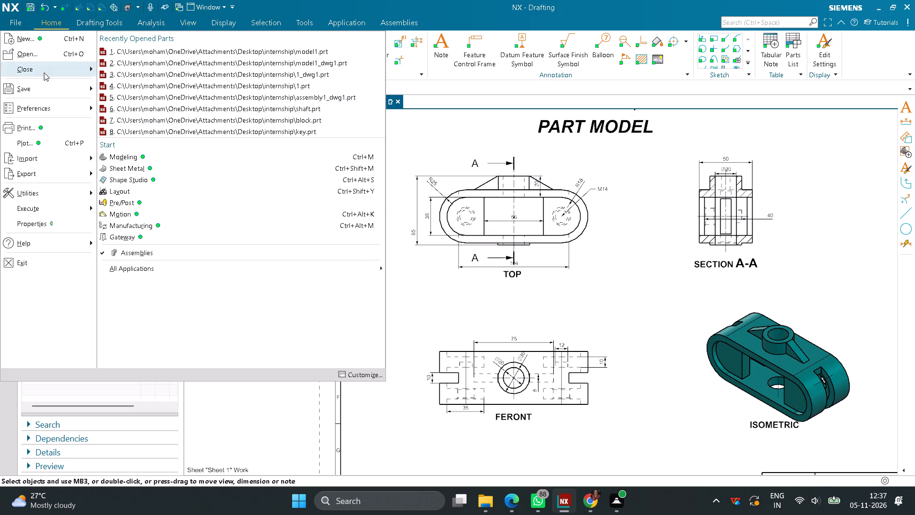
click(50, 90)
click(136, 40)
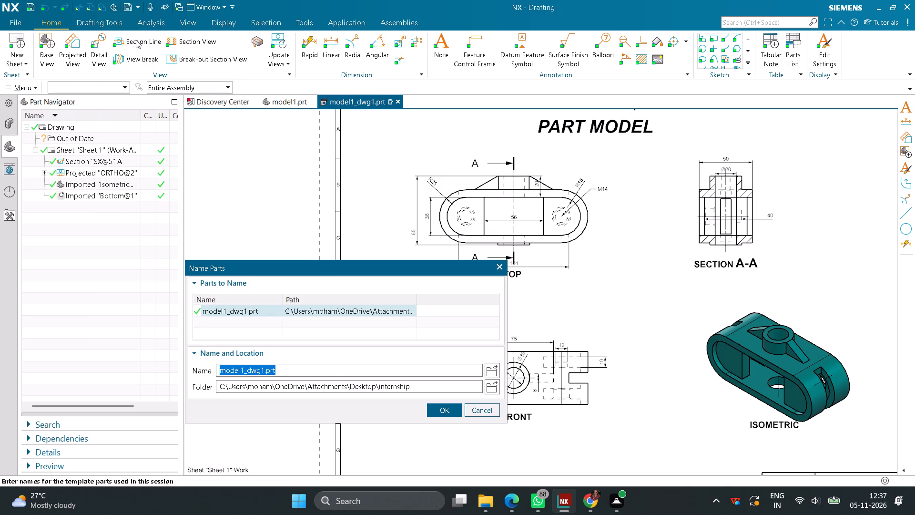
click(447, 411)
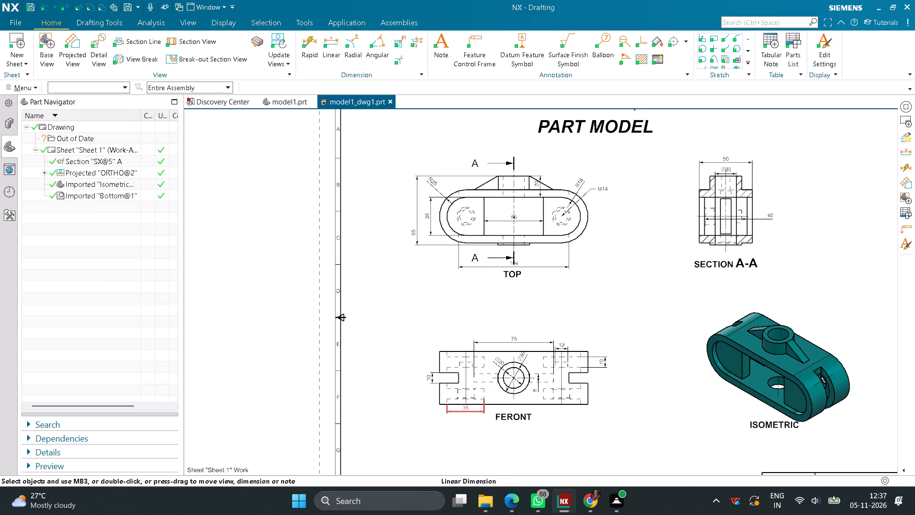
Close the drawing part together with its components.
click(393, 101)
click(446, 265)
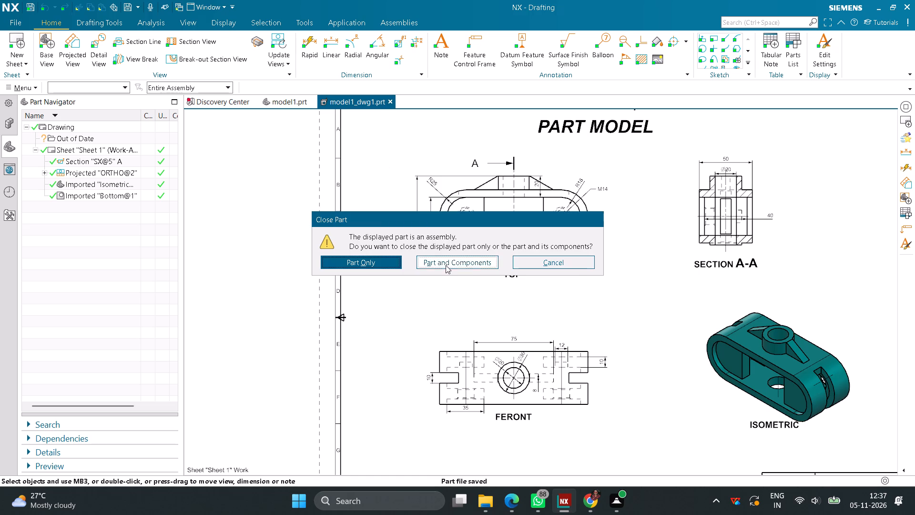
Stop the journal recording.
click(129, 19)
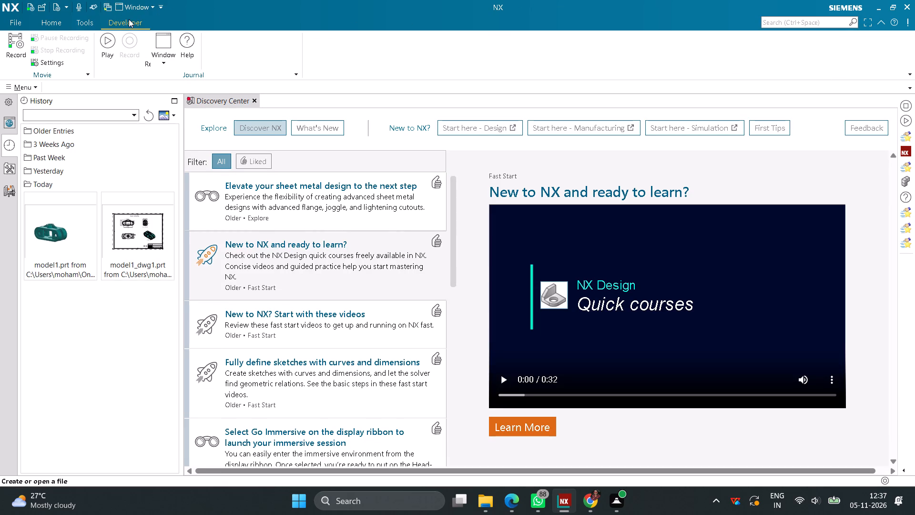
click(192, 51)
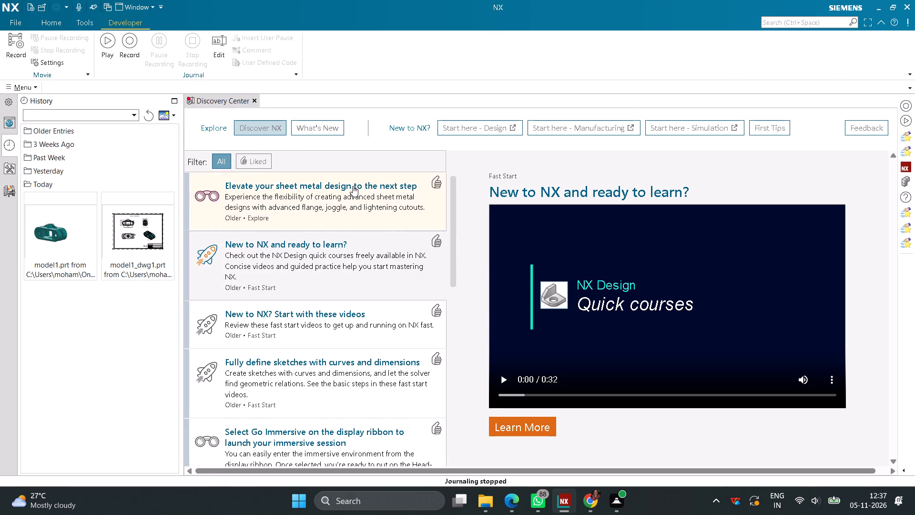